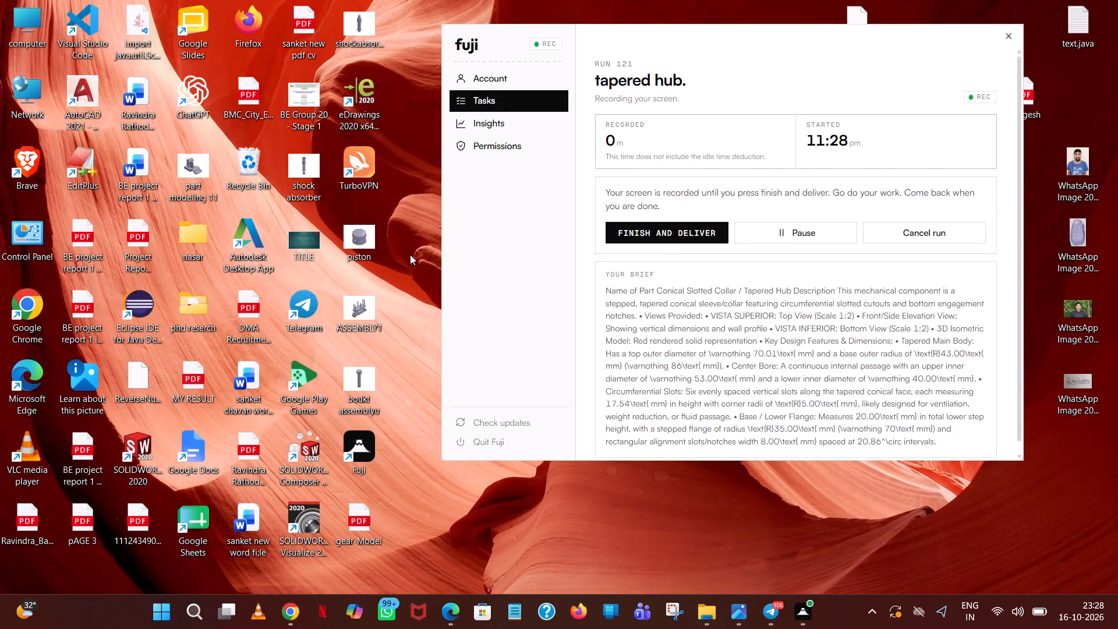
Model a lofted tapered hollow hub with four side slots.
Launch SOLIDWORKS 2020 and create a new part document.
{"action": "double_click", "coordinate": [139, 468]}
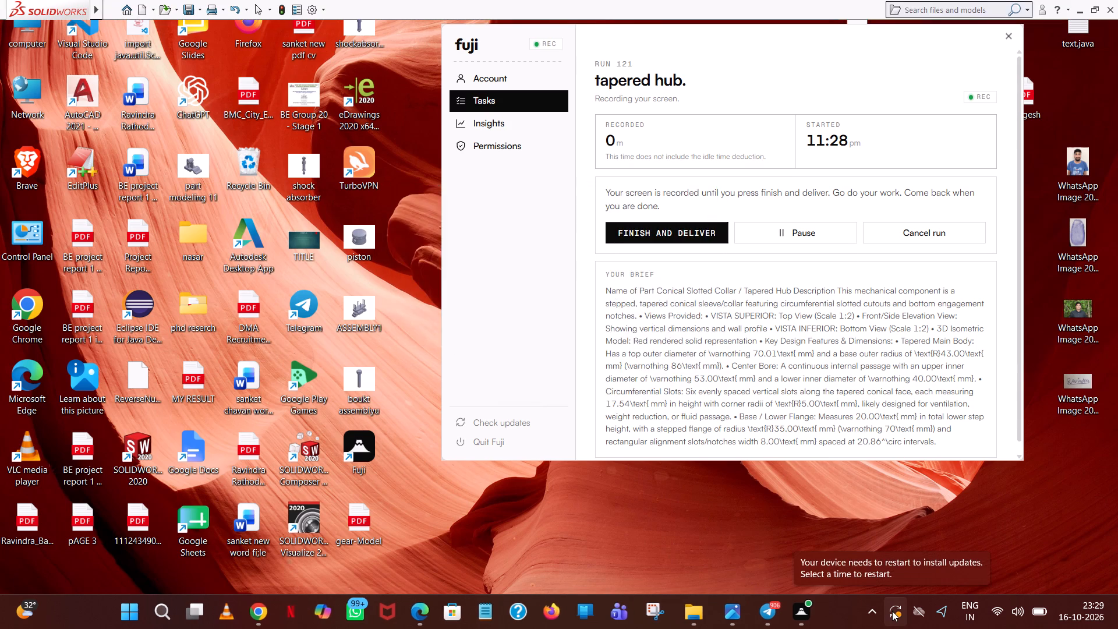
{"action": "double_click", "coordinate": [320, 179]}
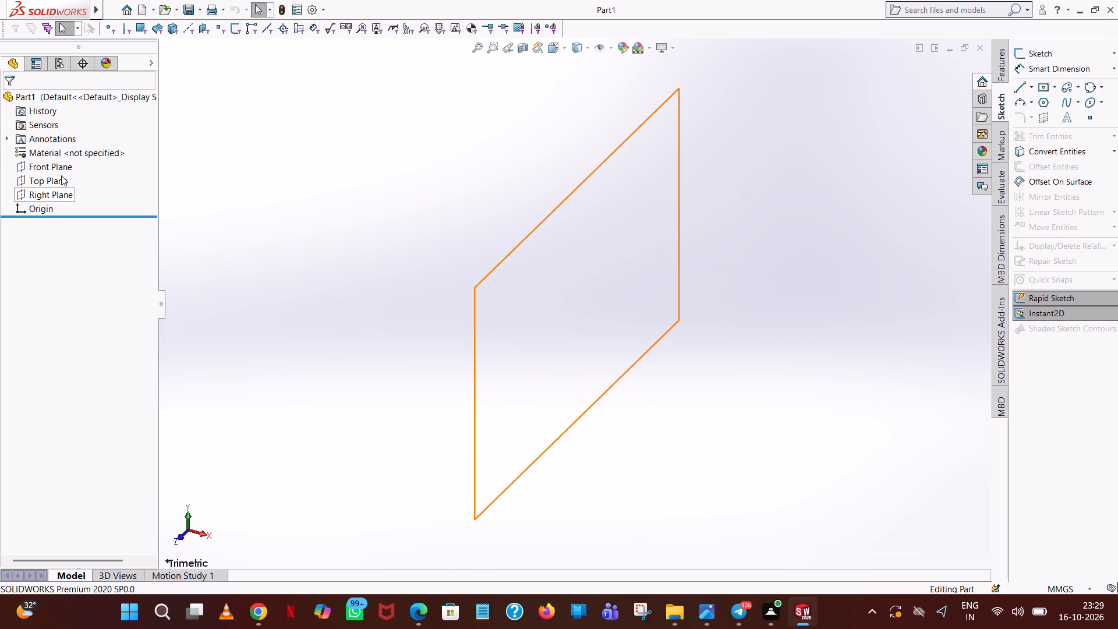
Sketch a circle of 20 mm radius centred on the origin on the Top Plane.
{"action": "left_click", "coordinate": [41, 179]}
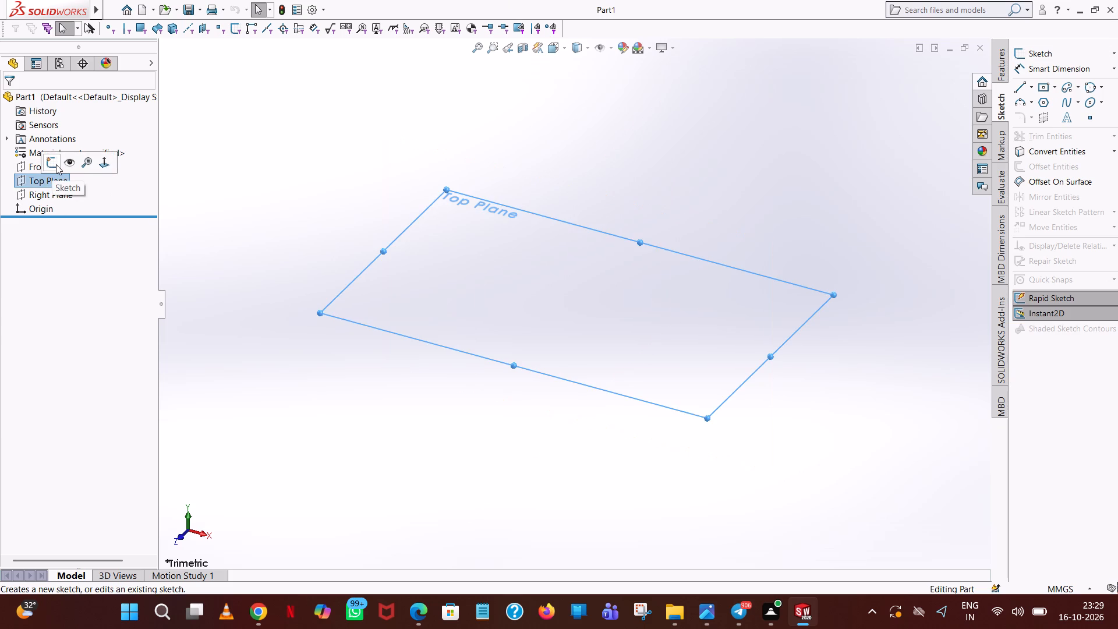
{"action": "left_click", "coordinate": [56, 164]}
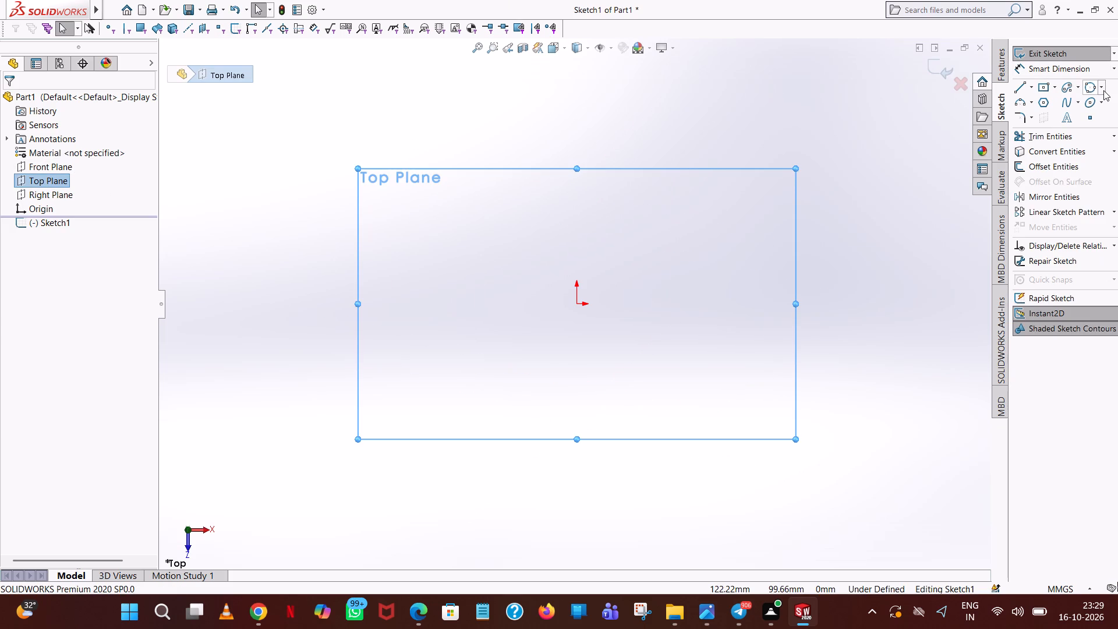
{"action": "left_click", "coordinate": [1103, 89]}
{"action": "left_click", "coordinate": [1041, 86]}
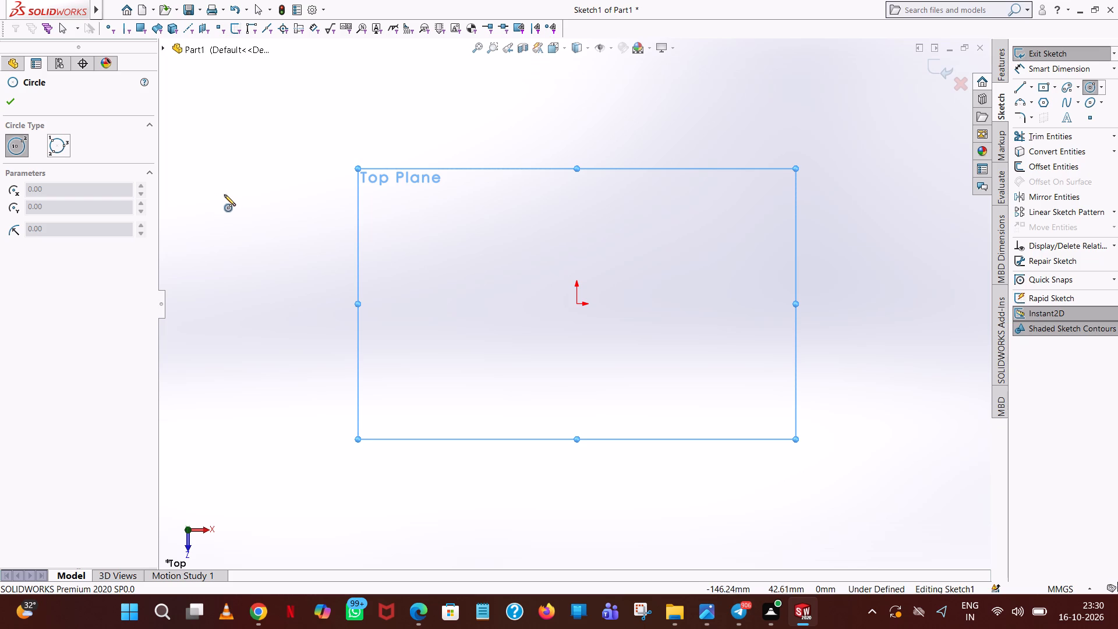
{"action": "left_click", "coordinate": [576, 302]}
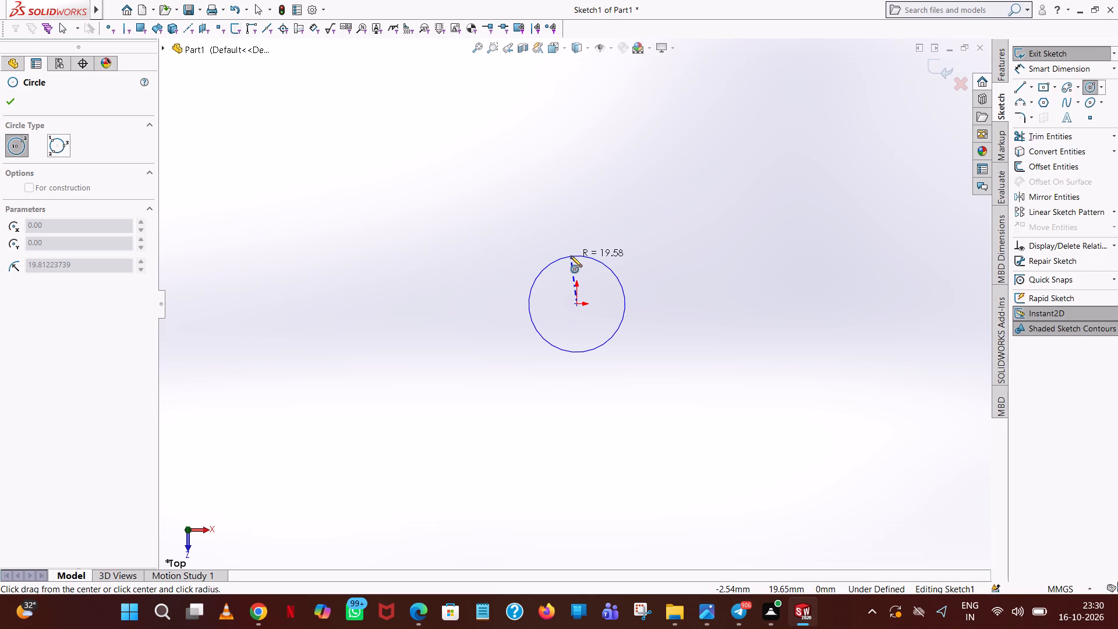
{"action": "left_click", "coordinate": [571, 256]}
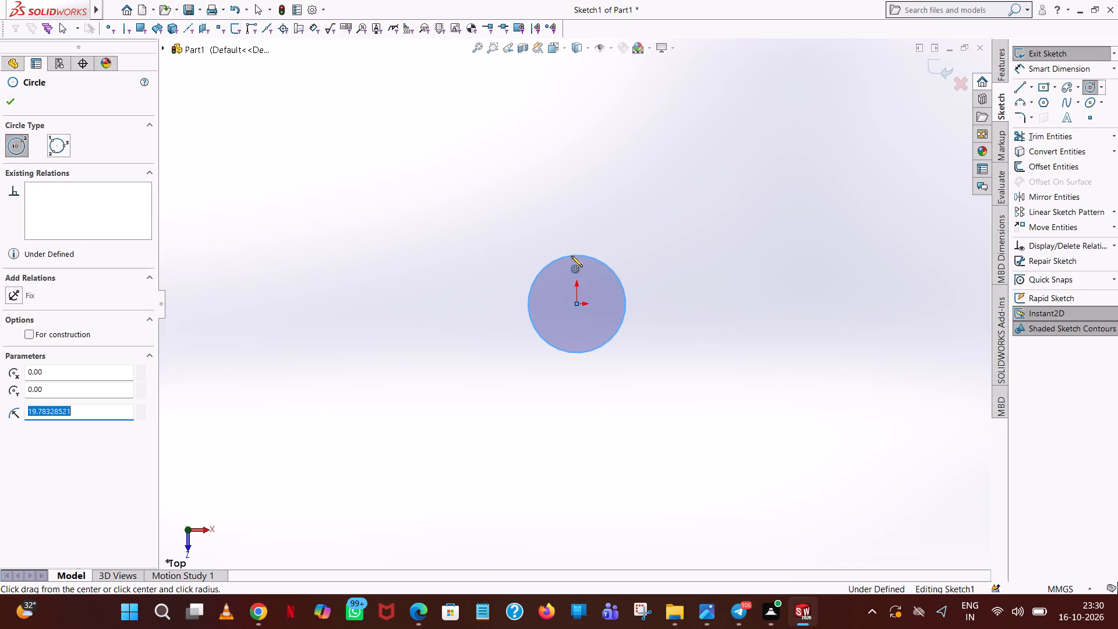
{"action": "key", "text": "1"}
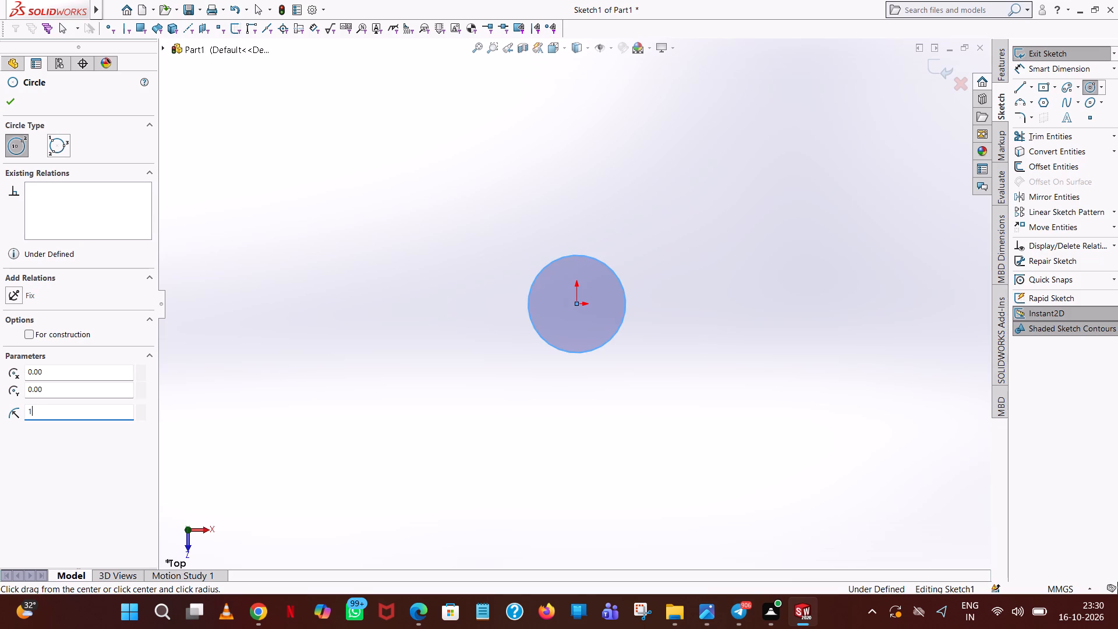
{"action": "key", "text": "BackSpace"}
{"action": "type", "text": "20"}
{"action": "key", "text": "Return"}
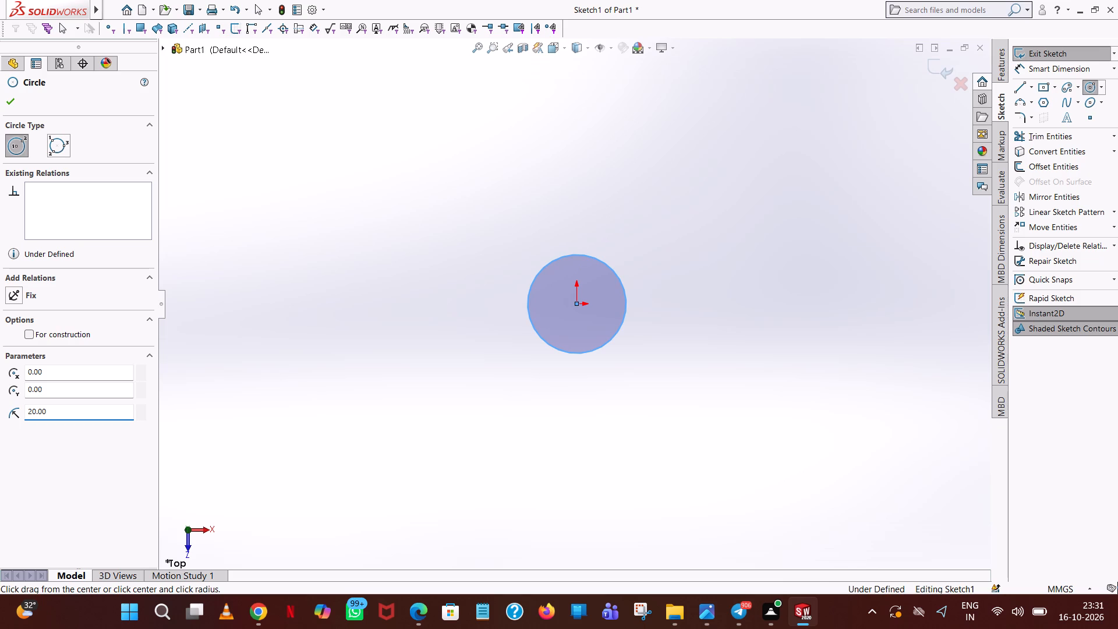
{"action": "left_click", "coordinate": [14, 106]}
Add a diameter dimension to the circle with Smart Dimension, placing it beside the circle.
{"action": "left_click", "coordinate": [557, 223]}
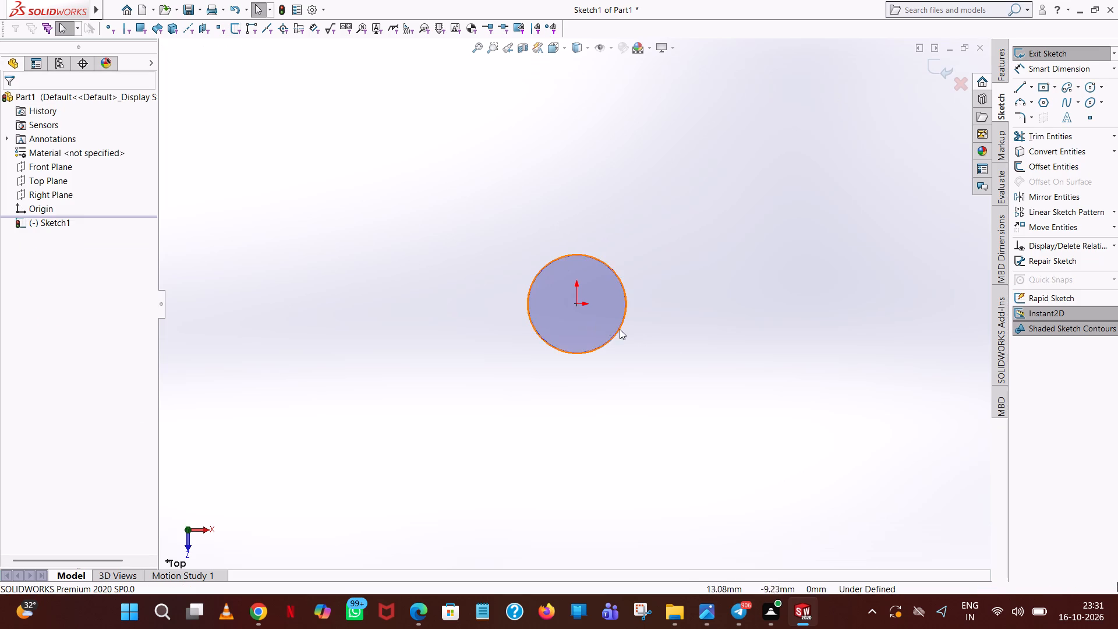
{"action": "middle_click_drag", "start_coordinate": [691, 350], "coordinate": [700, 290]}
{"action": "scroll", "coordinate": [699, 337], "scroll_direction": "up", "scroll_amount": 1}
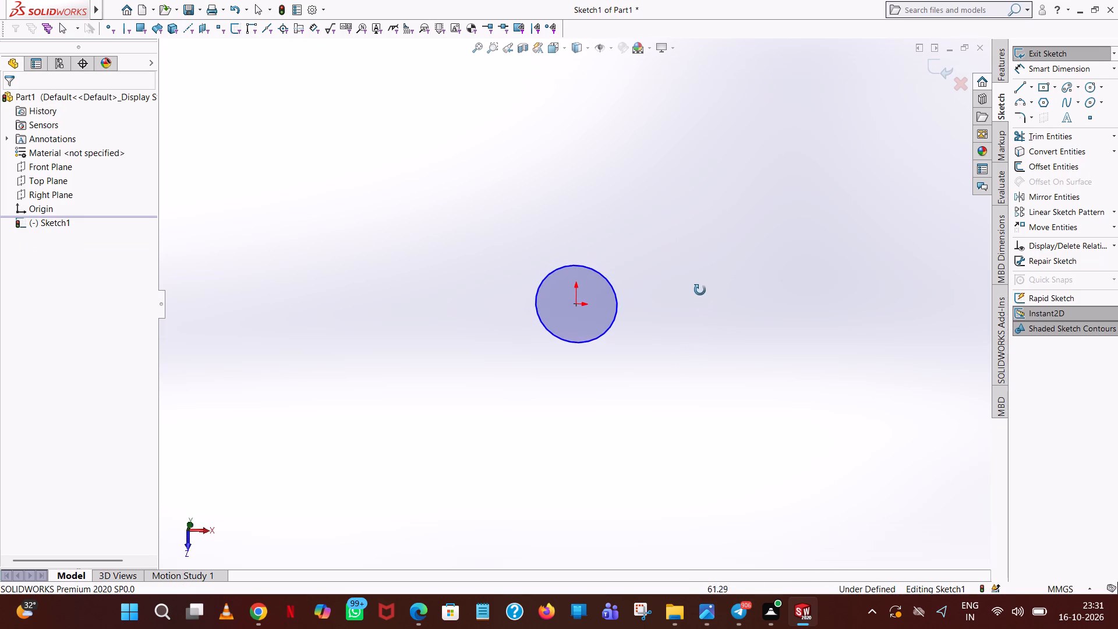
{"action": "middle_click_drag", "start_coordinate": [700, 290], "coordinate": [709, 394]}
{"action": "scroll", "coordinate": [699, 235], "scroll_direction": "up", "scroll_amount": 1}
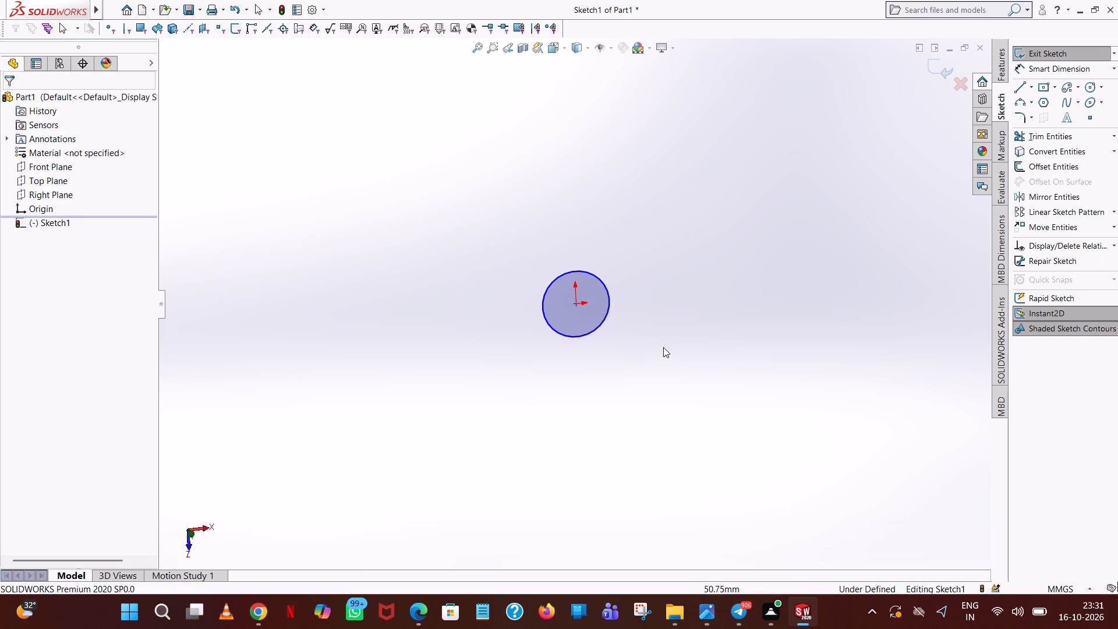
{"action": "scroll", "coordinate": [636, 327], "scroll_direction": "down", "scroll_amount": 7}
{"action": "scroll", "coordinate": [391, 259], "scroll_direction": "up", "scroll_amount": 5}
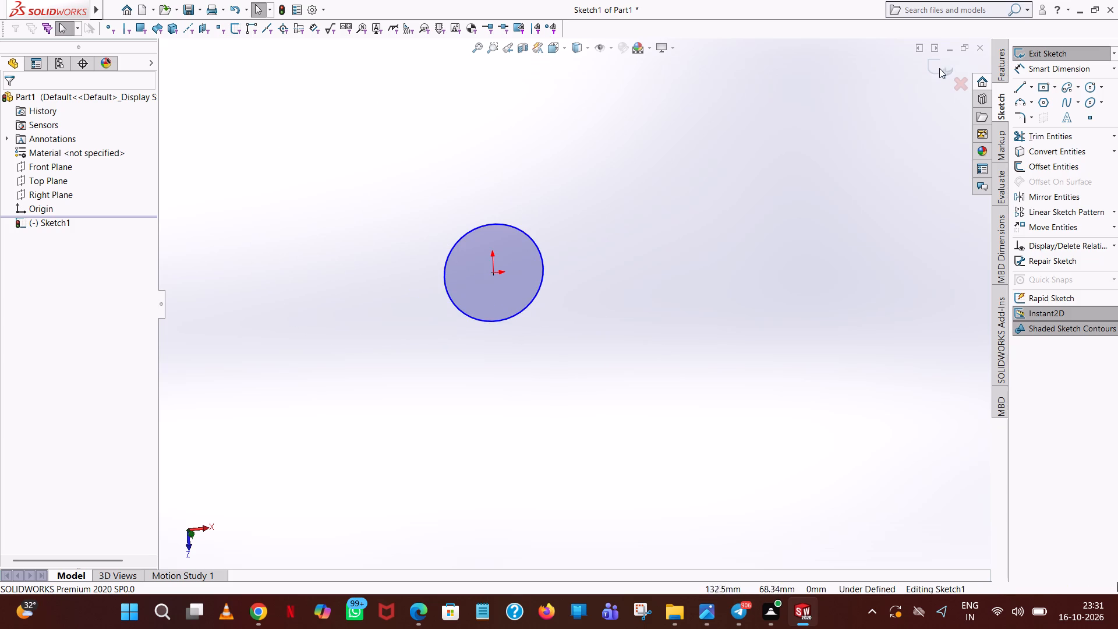
{"action": "left_click", "coordinate": [1029, 69]}
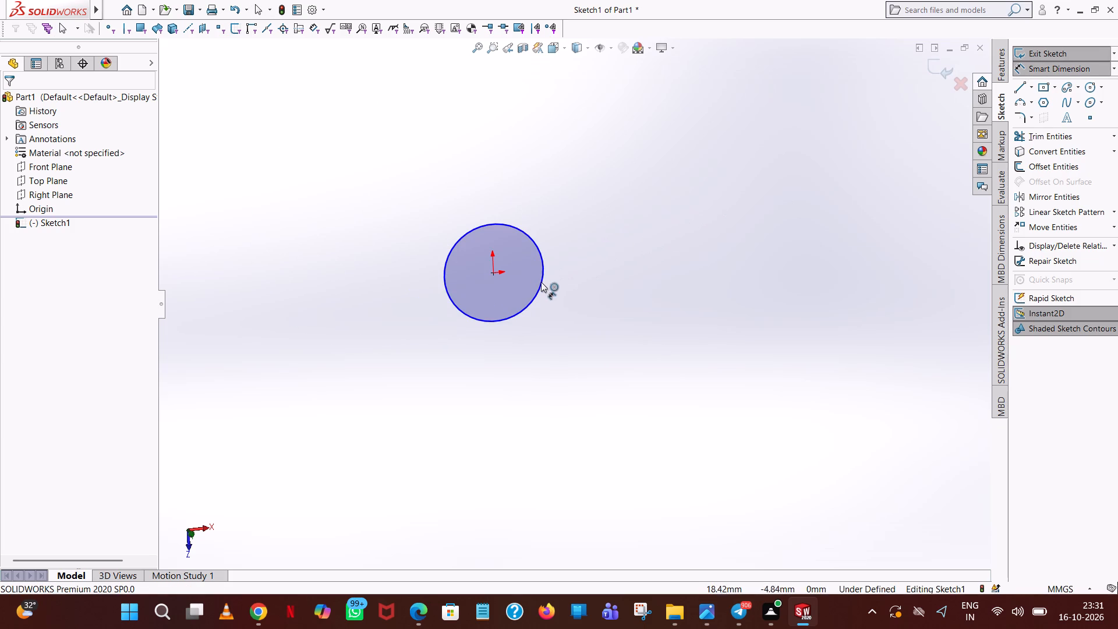
{"action": "left_click", "coordinate": [541, 282]}
{"action": "left_click", "coordinate": [719, 282]}
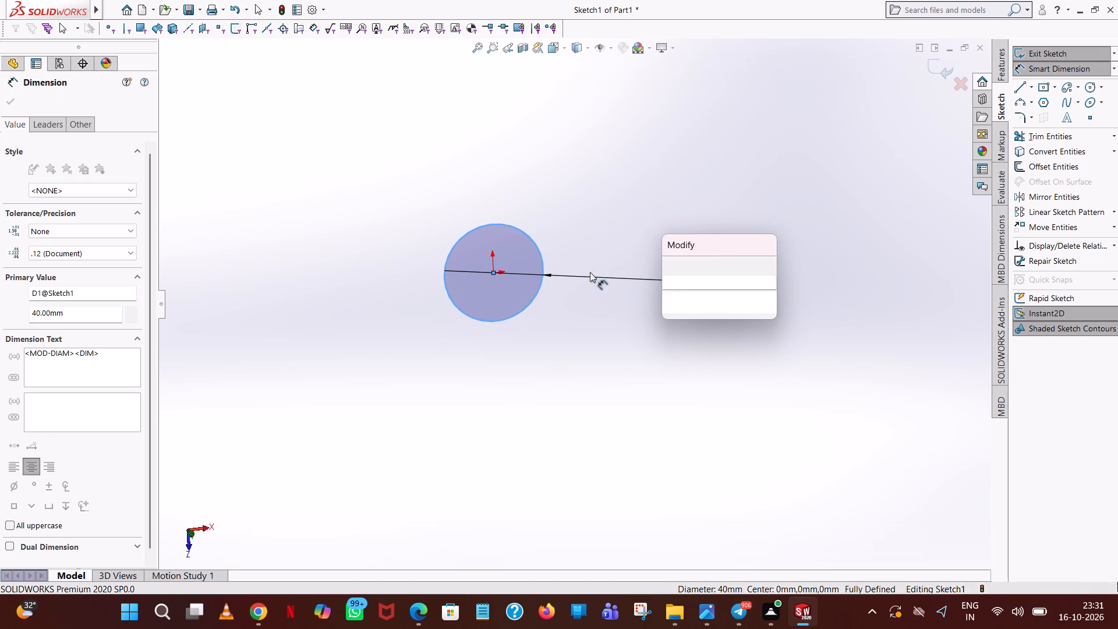
{"action": "left_click", "coordinate": [675, 258]}
{"action": "left_click", "coordinate": [806, 150]}
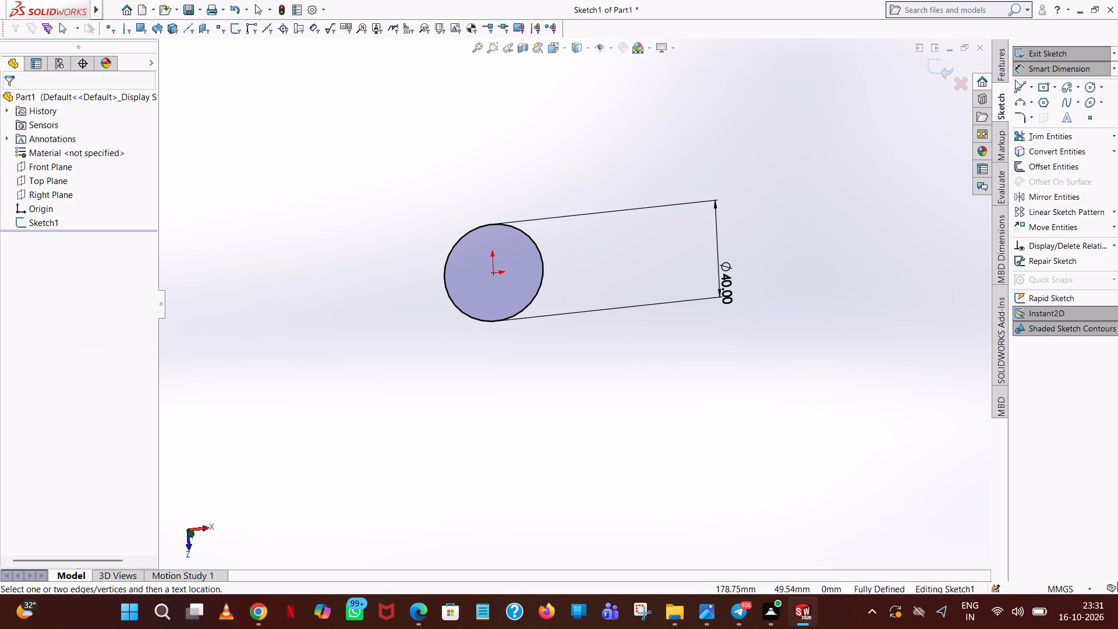
Extrude the circle sketch as a blind boss to a depth of 5 mm.
{"action": "left_click", "coordinate": [996, 54]}
{"action": "left_click", "coordinate": [1019, 54]}
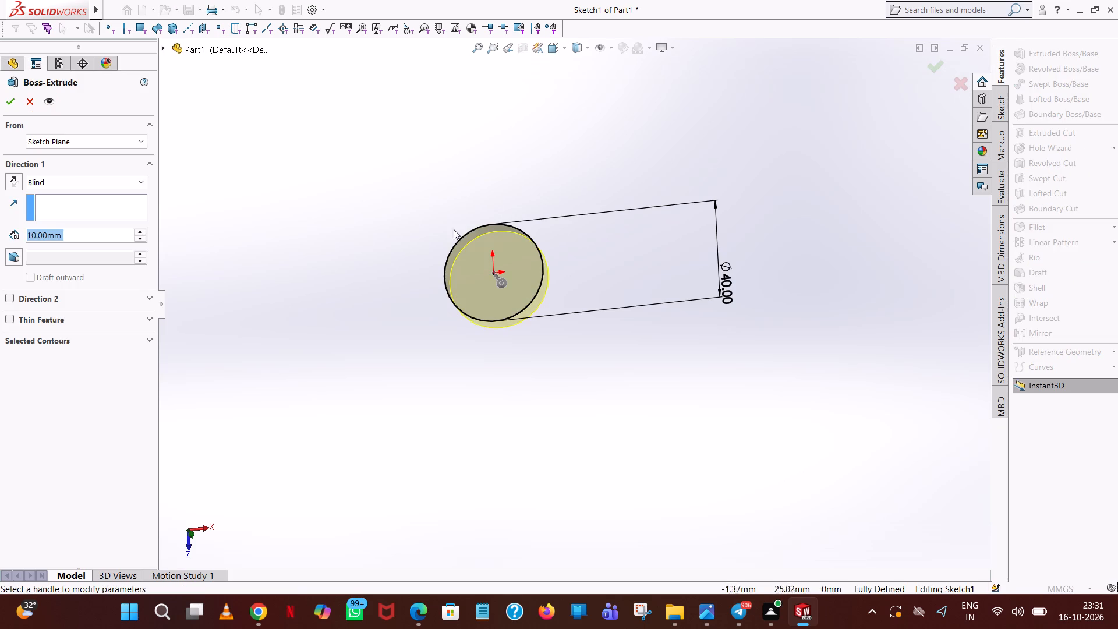
{"action": "key", "text": "5"}
{"action": "key", "text": "Return"}
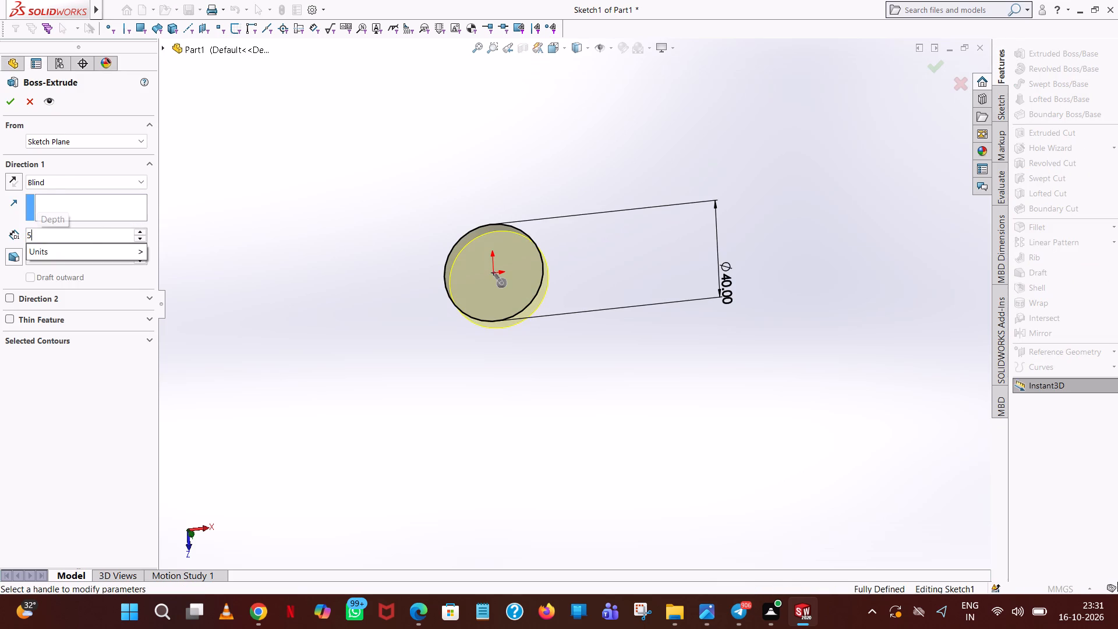
{"action": "left_click", "coordinate": [16, 109]}
{"action": "left_click", "coordinate": [475, 169]}
Start a boss extrude sketch on the disc's top face with an origin-centred circle of radius 53/2 mm.
{"action": "middle_click_drag", "start_coordinate": [646, 291], "coordinate": [646, 287]}
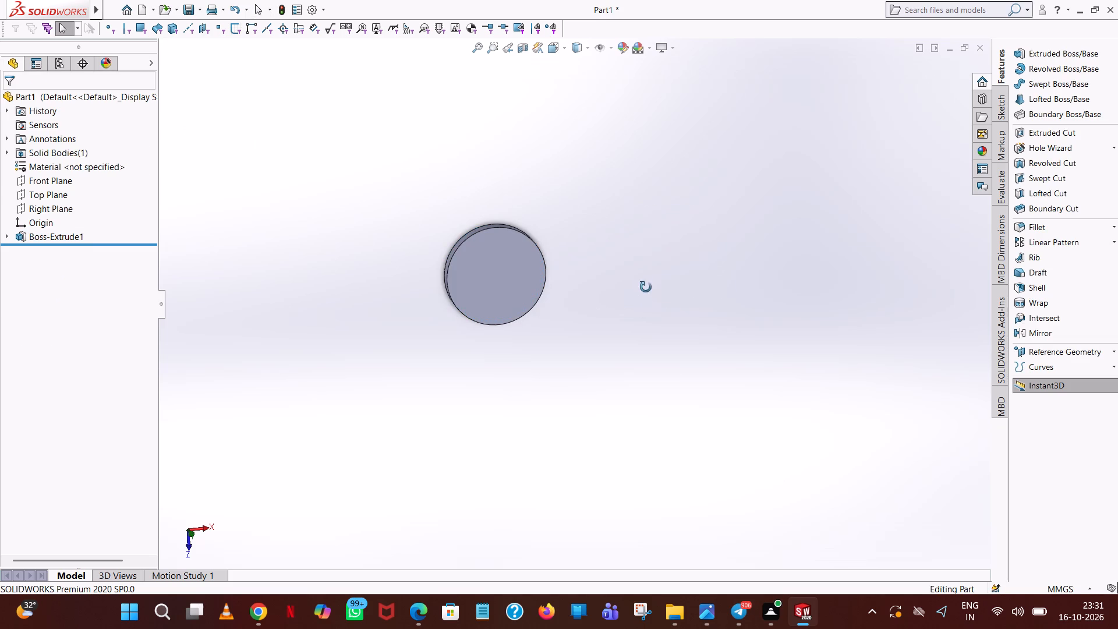
{"action": "middle_click_drag", "start_coordinate": [646, 287], "coordinate": [664, 69]}
{"action": "scroll", "coordinate": [645, 275], "scroll_direction": "up", "scroll_amount": 2}
{"action": "scroll", "coordinate": [664, 69], "scroll_direction": "up", "scroll_amount": 1}
{"action": "scroll", "coordinate": [477, 292], "scroll_direction": "down", "scroll_amount": 1}
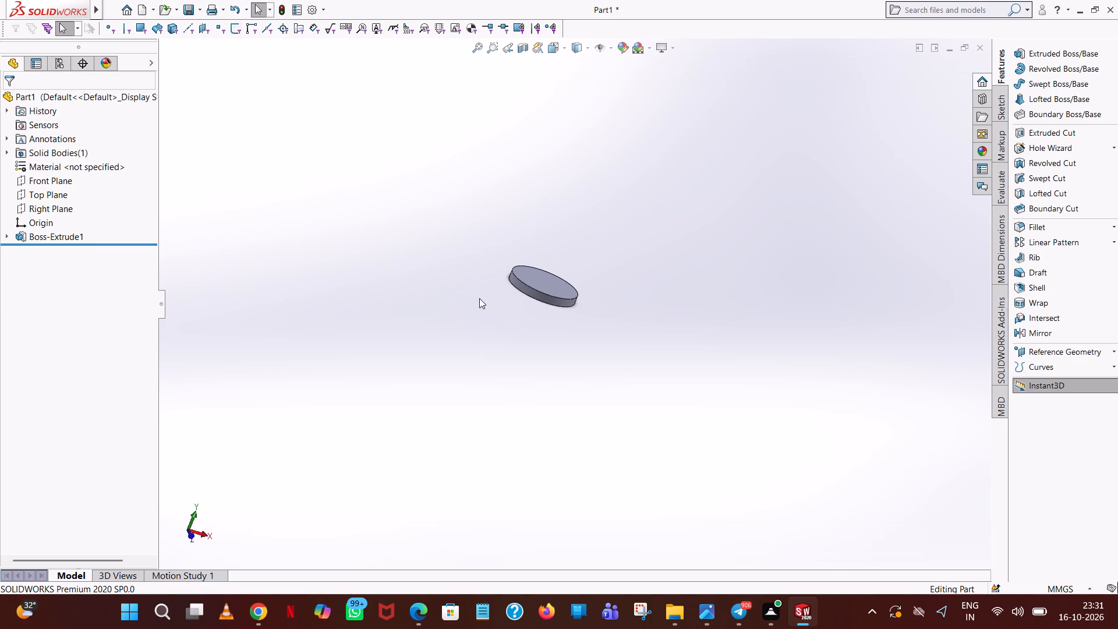
{"action": "scroll", "coordinate": [482, 303], "scroll_direction": "down", "scroll_amount": 3}
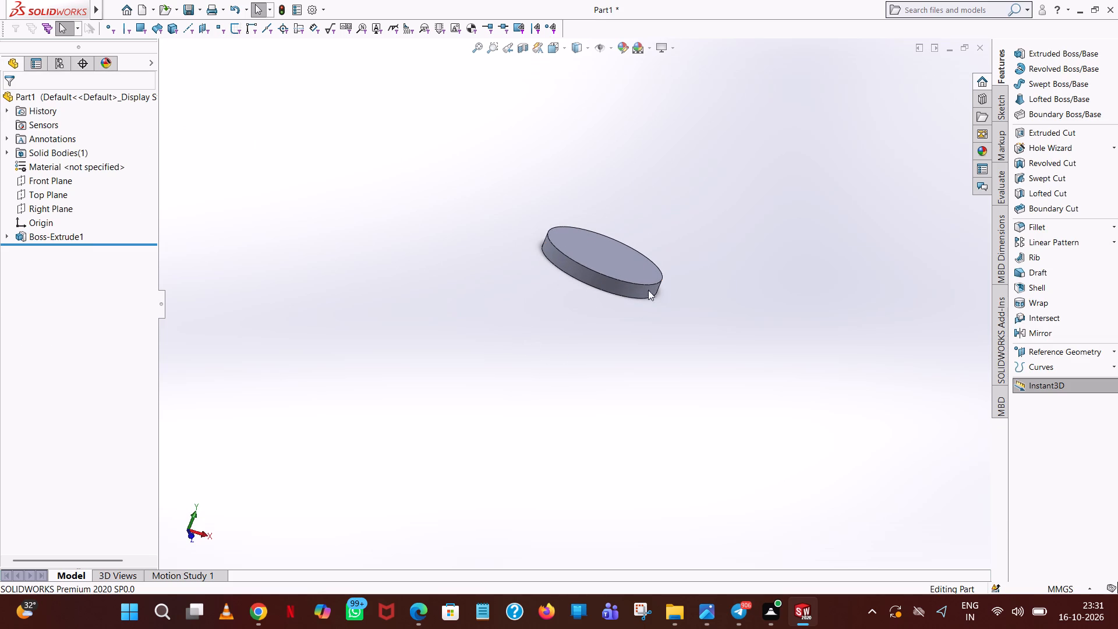
{"action": "left_click", "coordinate": [1080, 57]}
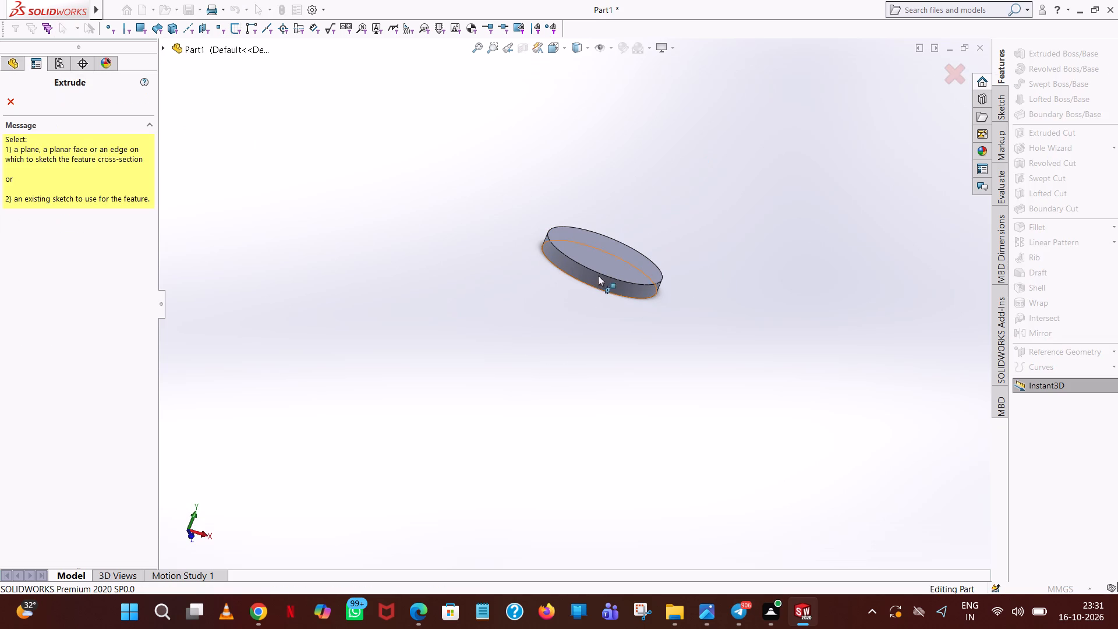
{"action": "middle_click_drag", "start_coordinate": [608, 274], "coordinate": [610, 315]}
{"action": "left_click", "coordinate": [610, 273]}
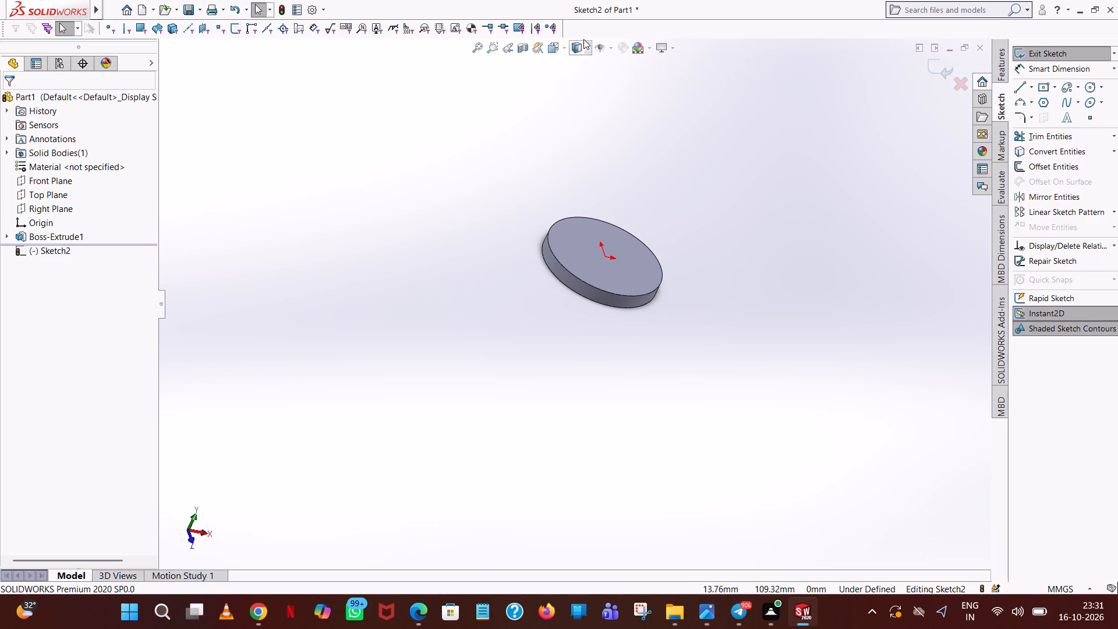
{"action": "left_click", "coordinate": [565, 44]}
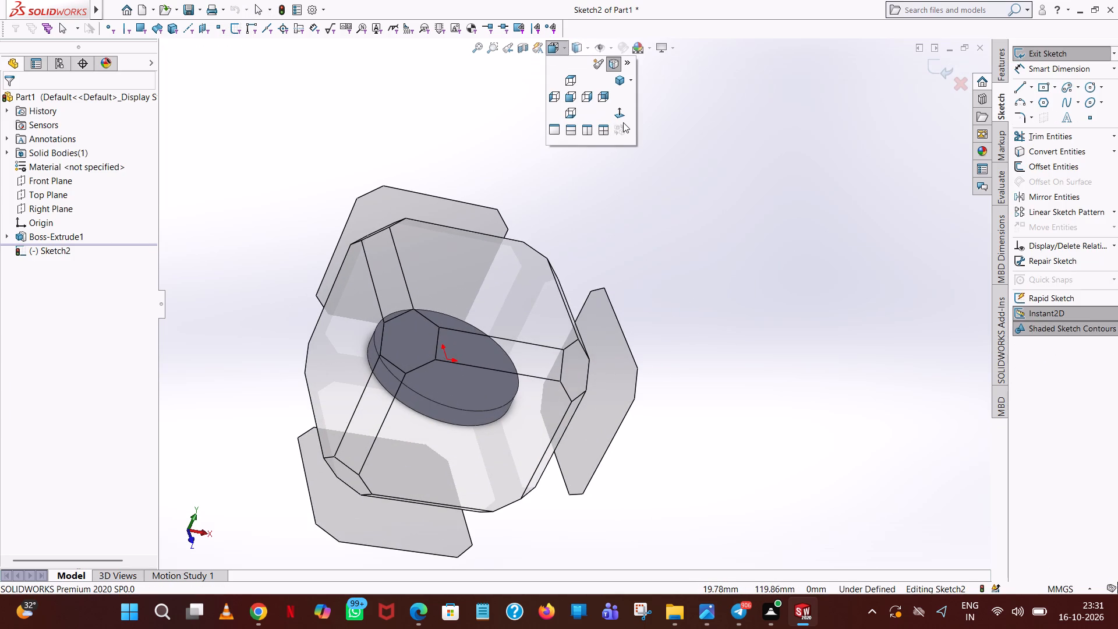
{"action": "left_click", "coordinate": [623, 118]}
{"action": "left_click", "coordinate": [1092, 87]}
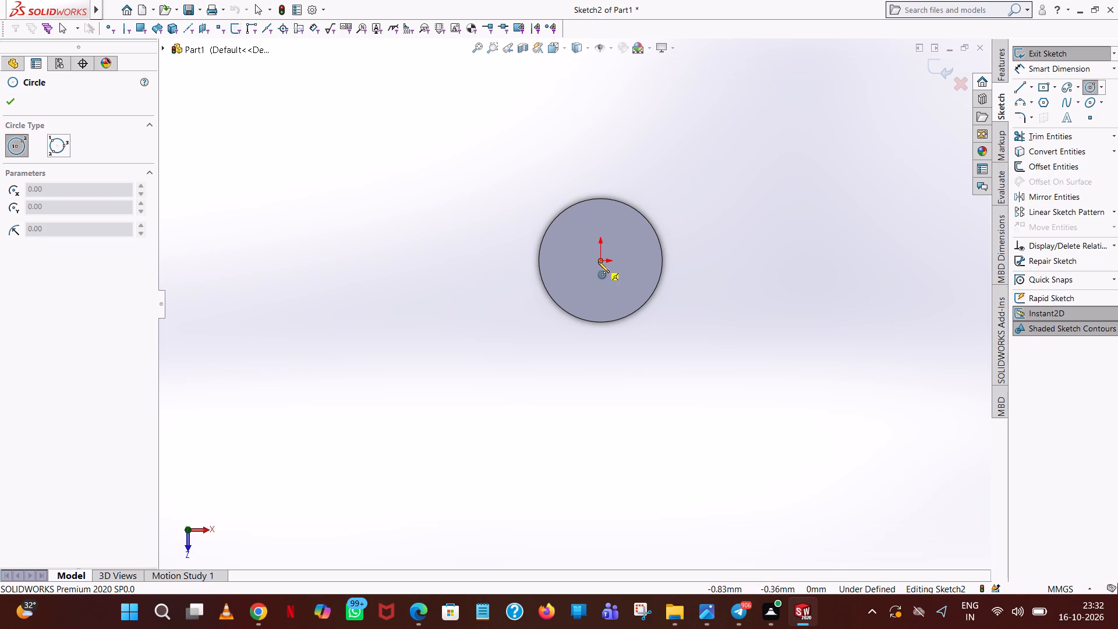
{"action": "left_click", "coordinate": [601, 262]}
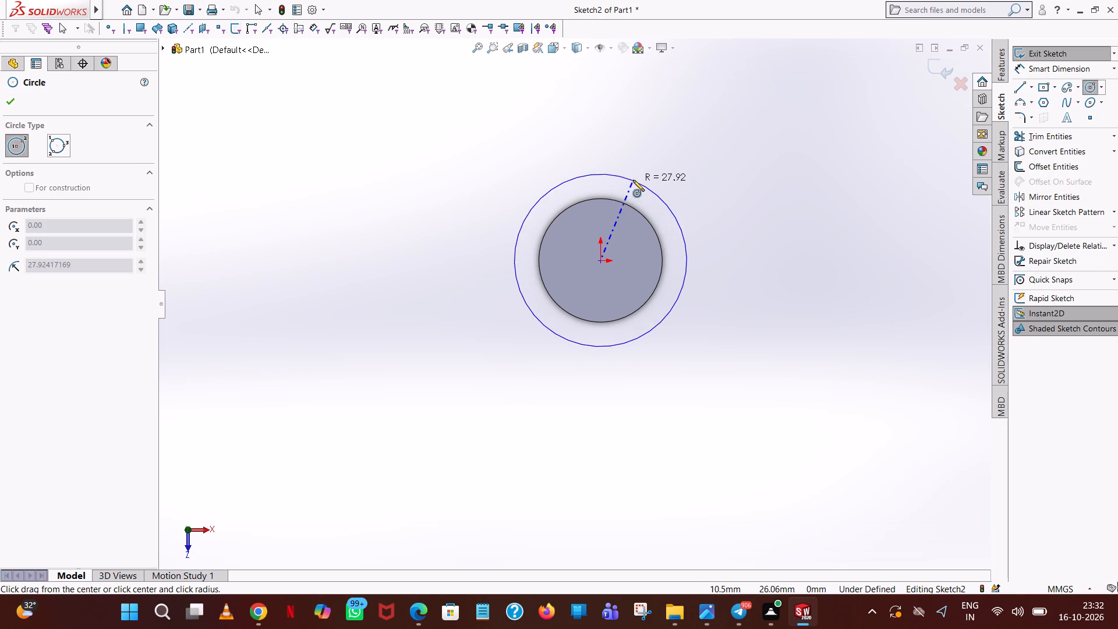
{"action": "left_click", "coordinate": [633, 180]}
{"action": "type", "text": "53/2"}
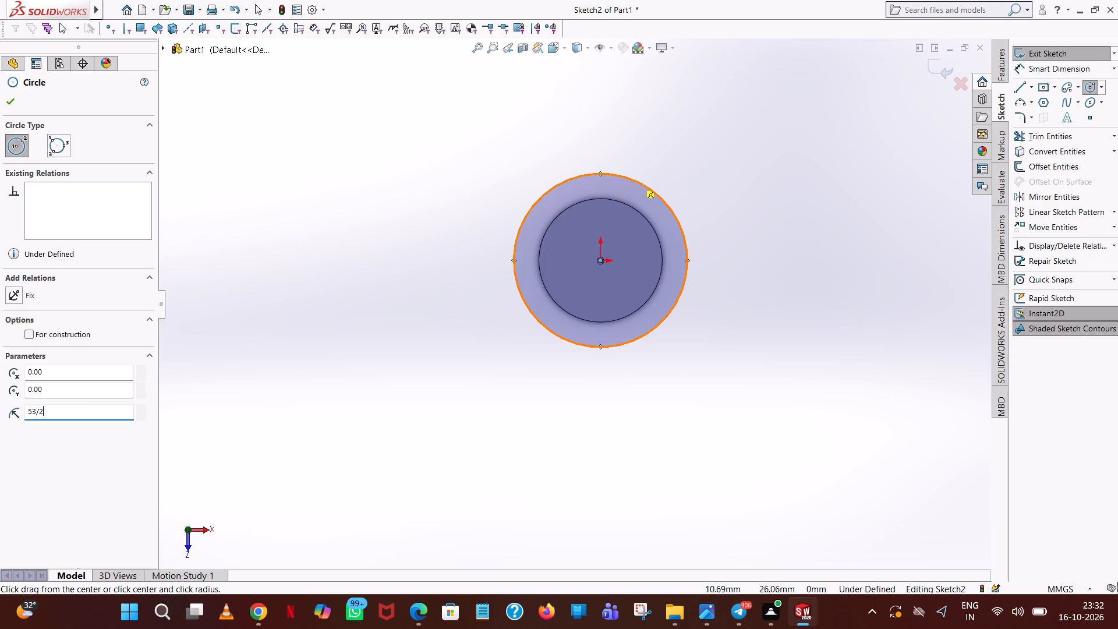
{"action": "key", "text": "Return"}
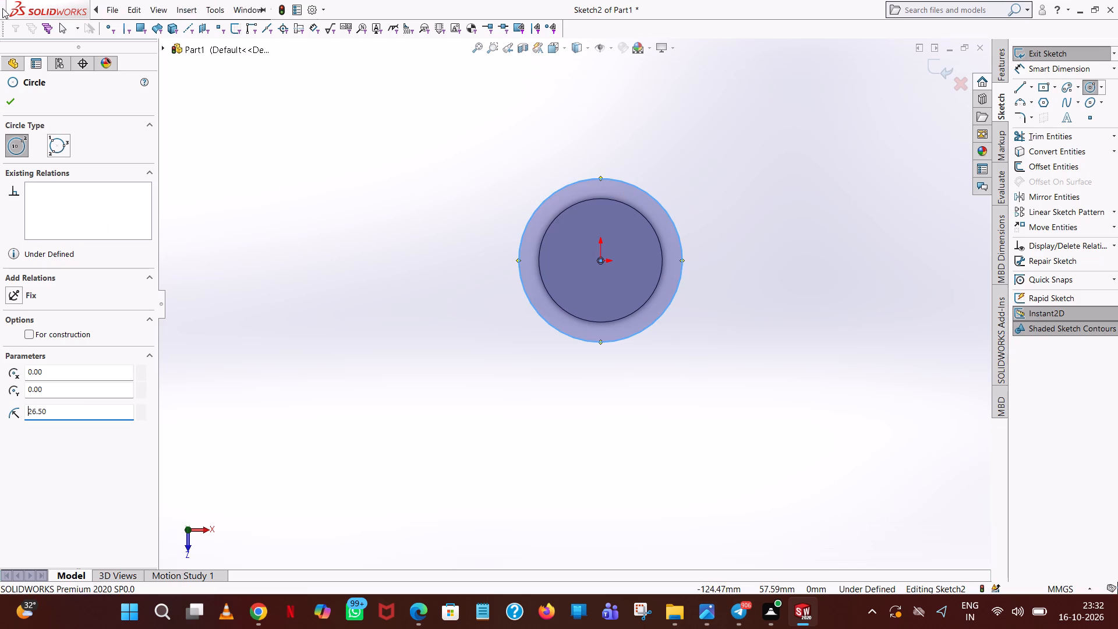
{"action": "left_click", "coordinate": [12, 100]}
Examine from several side angles how the larger sketch circle sits on the disc's top face.
{"action": "middle_click_drag", "start_coordinate": [782, 437], "coordinate": [746, 198]}
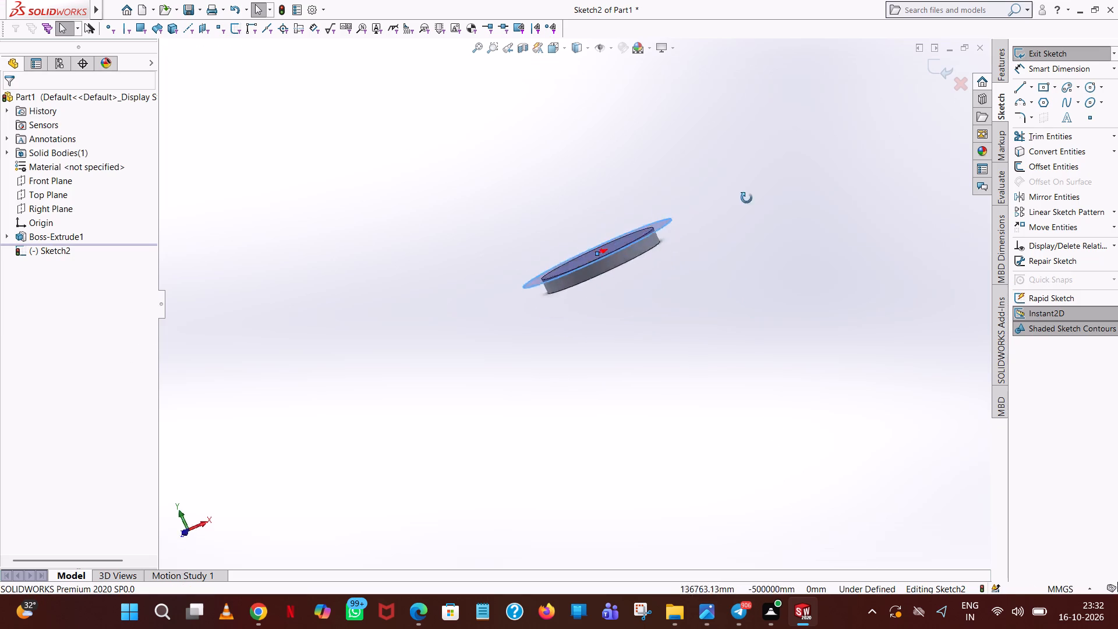
{"action": "middle_click_drag", "start_coordinate": [746, 198], "coordinate": [800, 186]}
{"action": "scroll", "coordinate": [800, 186], "scroll_direction": "up", "scroll_amount": 1}
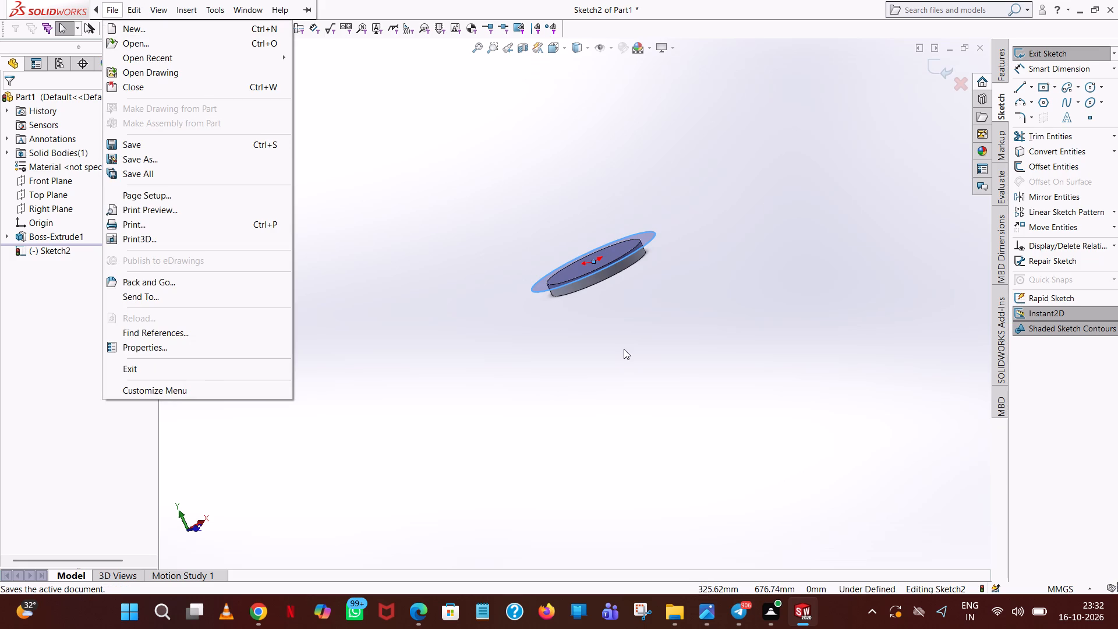
{"action": "left_click", "coordinate": [681, 182]}
{"action": "middle_click_drag", "start_coordinate": [682, 184], "coordinate": [717, 178]}
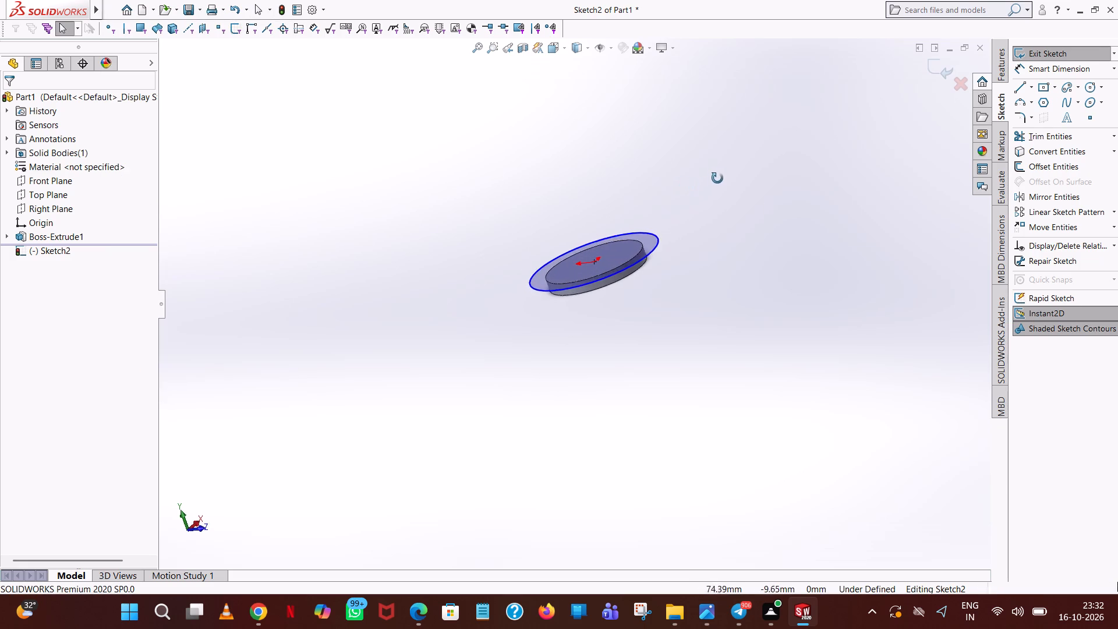
{"action": "middle_click_drag", "start_coordinate": [717, 178], "coordinate": [770, 114]}
{"action": "scroll", "coordinate": [631, 241], "scroll_direction": "down", "scroll_amount": 7}
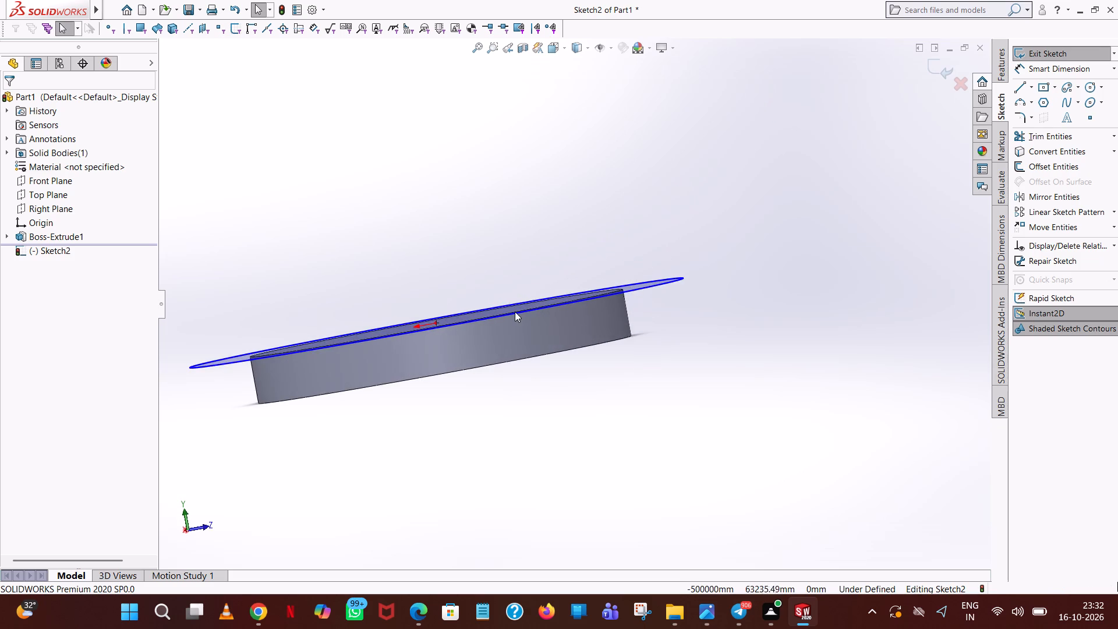
{"action": "middle_click_drag", "start_coordinate": [512, 315], "coordinate": [536, 301]}
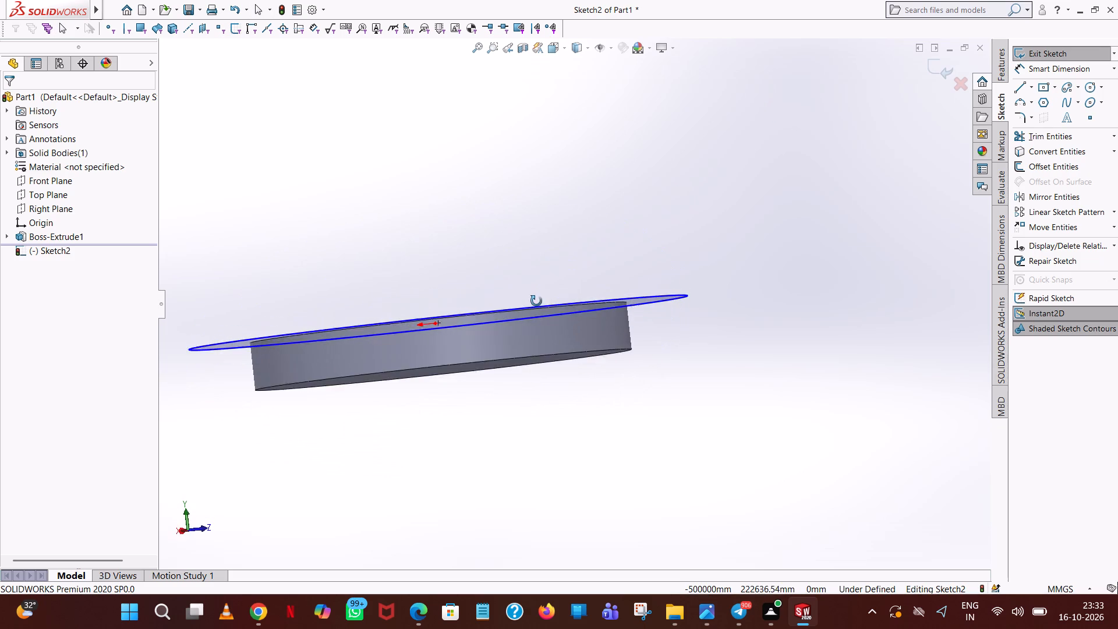
{"action": "middle_click_drag", "start_coordinate": [536, 301], "coordinate": [536, 312]}
{"action": "scroll", "coordinate": [536, 312], "scroll_direction": "up", "scroll_amount": 1}
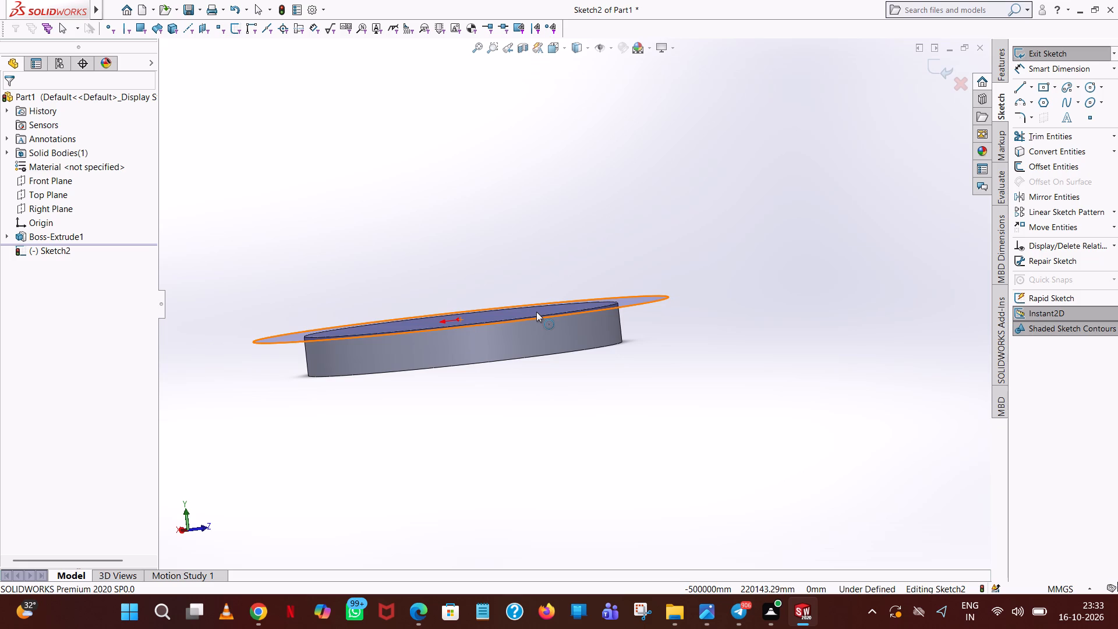
Finish the circle sketch on the disc's top face without extruding it.
{"action": "scroll", "coordinate": [515, 326], "scroll_direction": "up", "scroll_amount": 1}
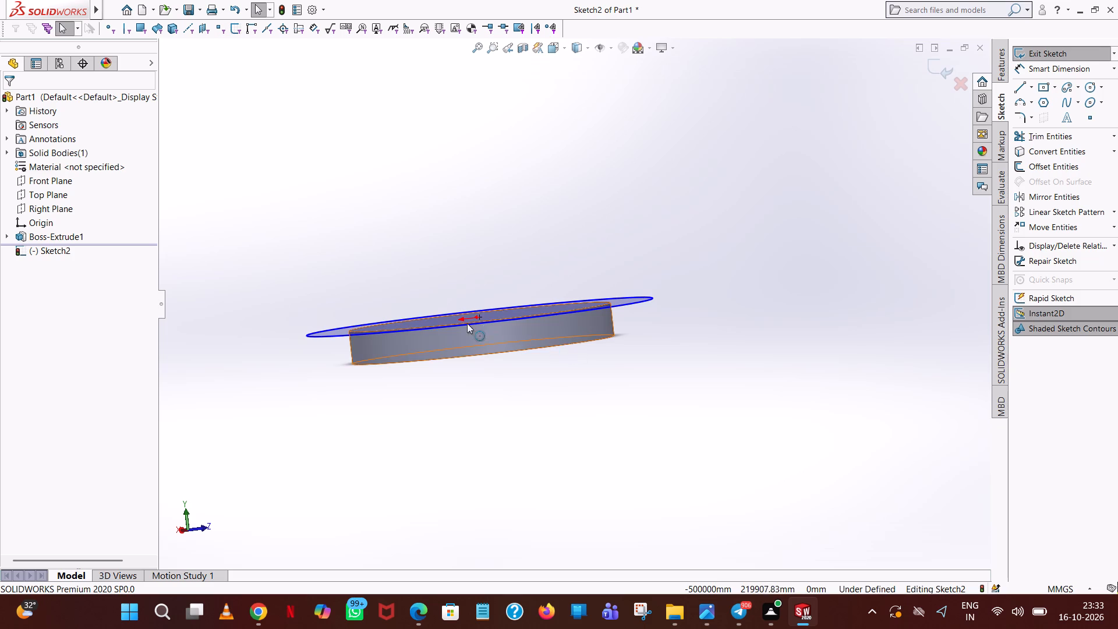
{"action": "scroll", "coordinate": [475, 318], "scroll_direction": "up", "scroll_amount": 4}
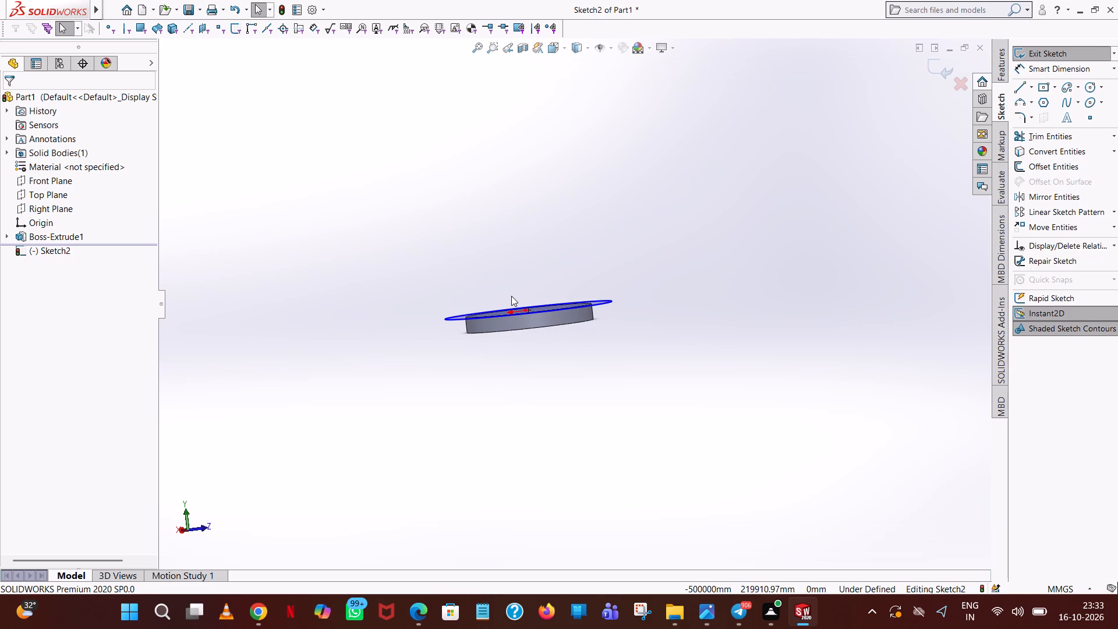
{"action": "scroll", "coordinate": [511, 296], "scroll_direction": "down", "scroll_amount": 1}
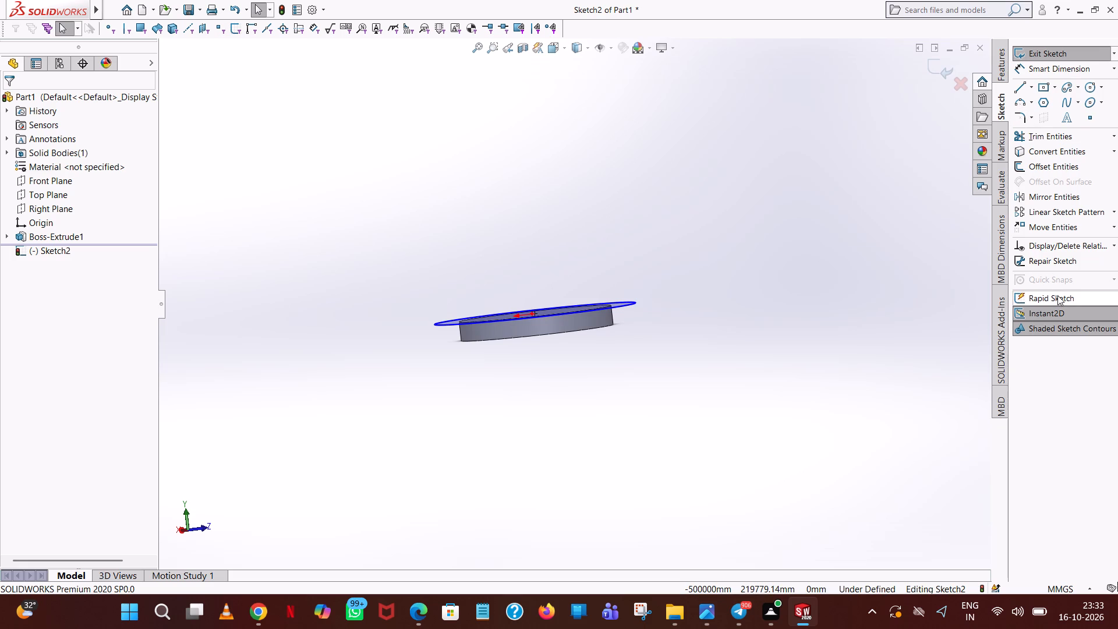
{"action": "left_click", "coordinate": [1042, 50]}
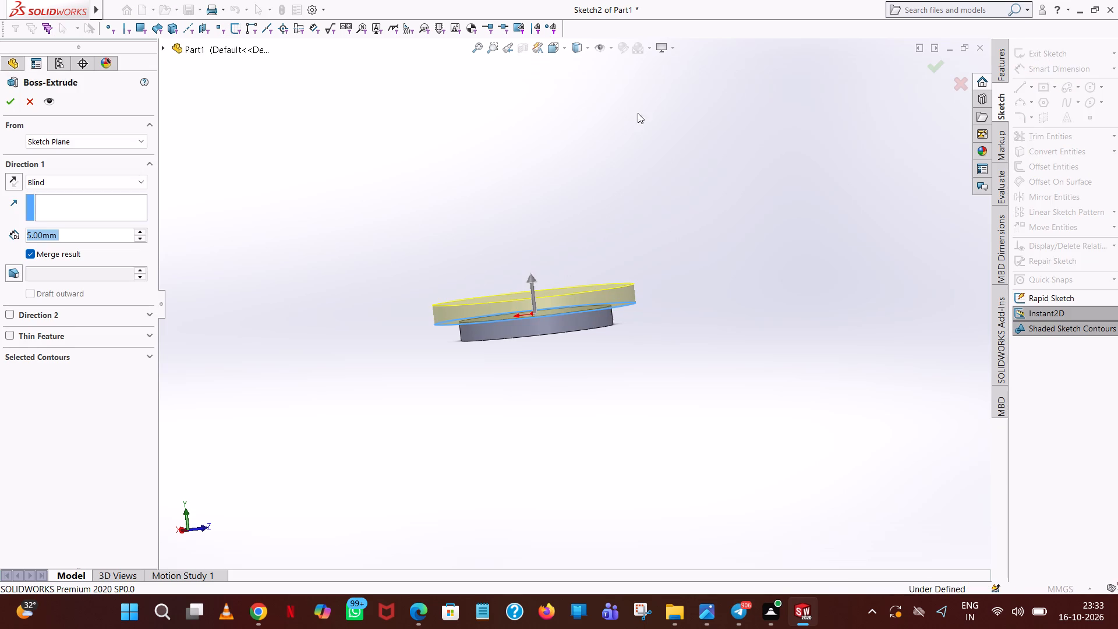
{"action": "left_click", "coordinate": [30, 100]}
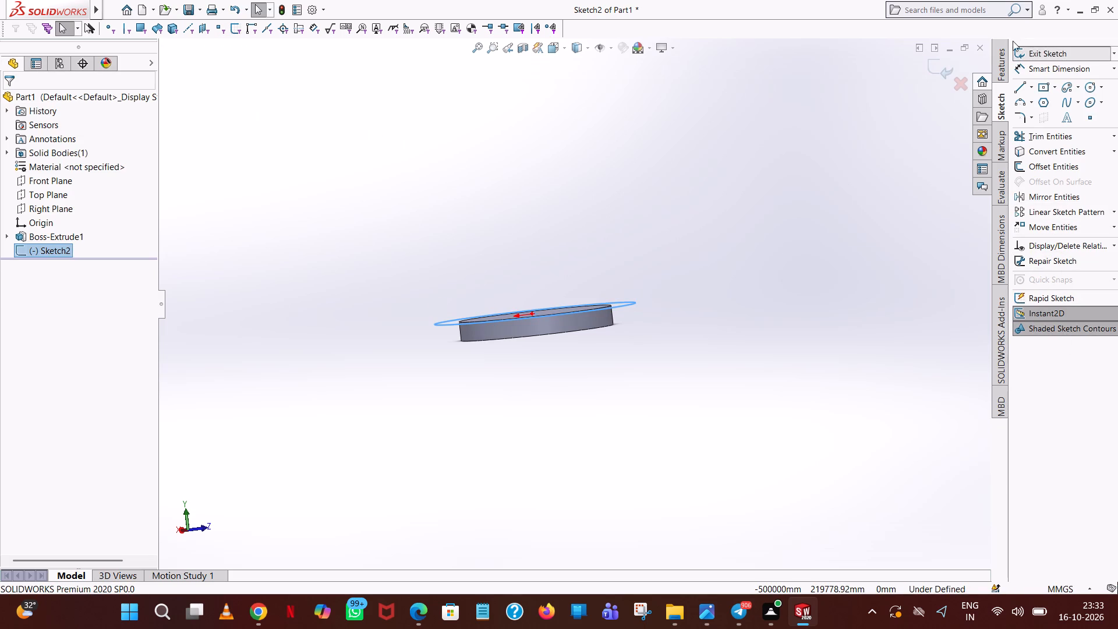
{"action": "left_click", "coordinate": [1009, 58]}
{"action": "left_click", "coordinate": [1004, 62]}
{"action": "left_click", "coordinate": [1046, 356]}
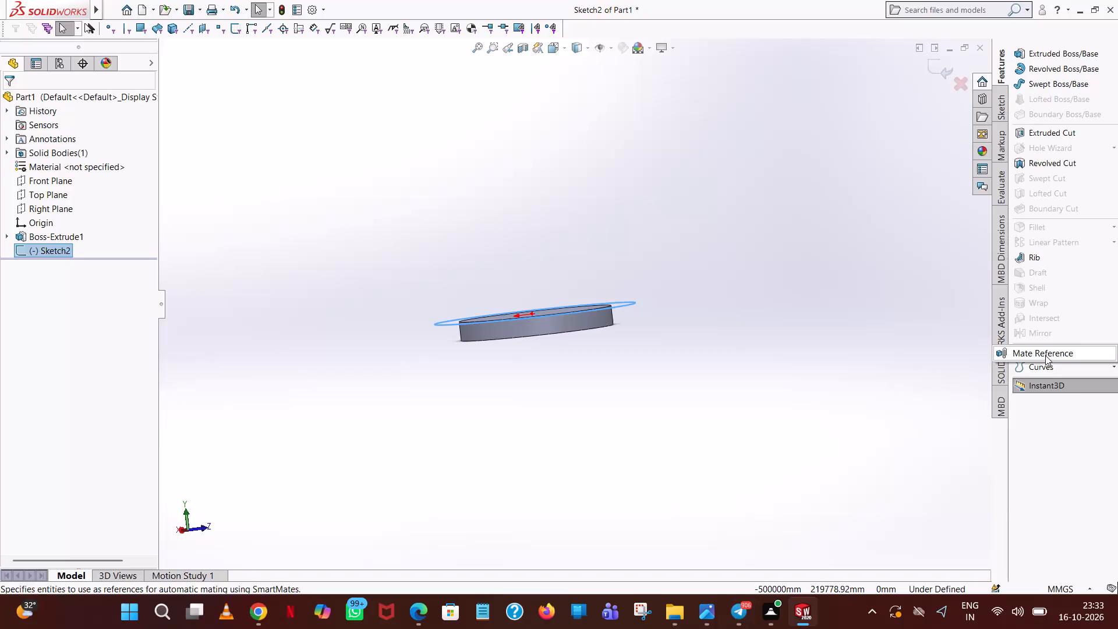
{"action": "left_click", "coordinate": [905, 303]}
{"action": "left_click", "coordinate": [1002, 100]}
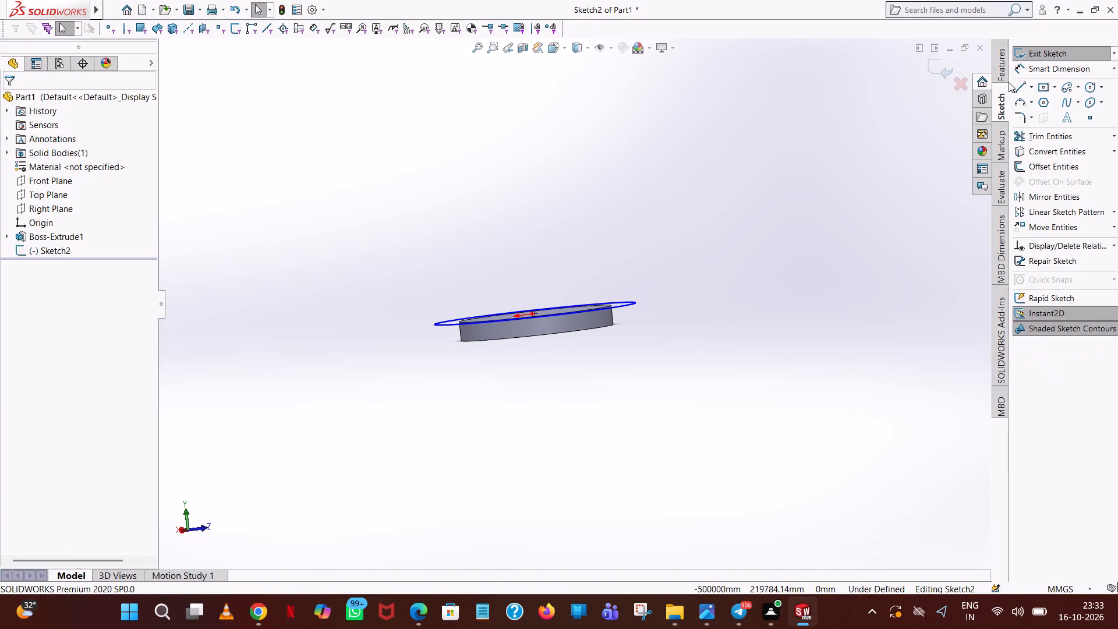
{"action": "left_click", "coordinate": [1048, 51]}
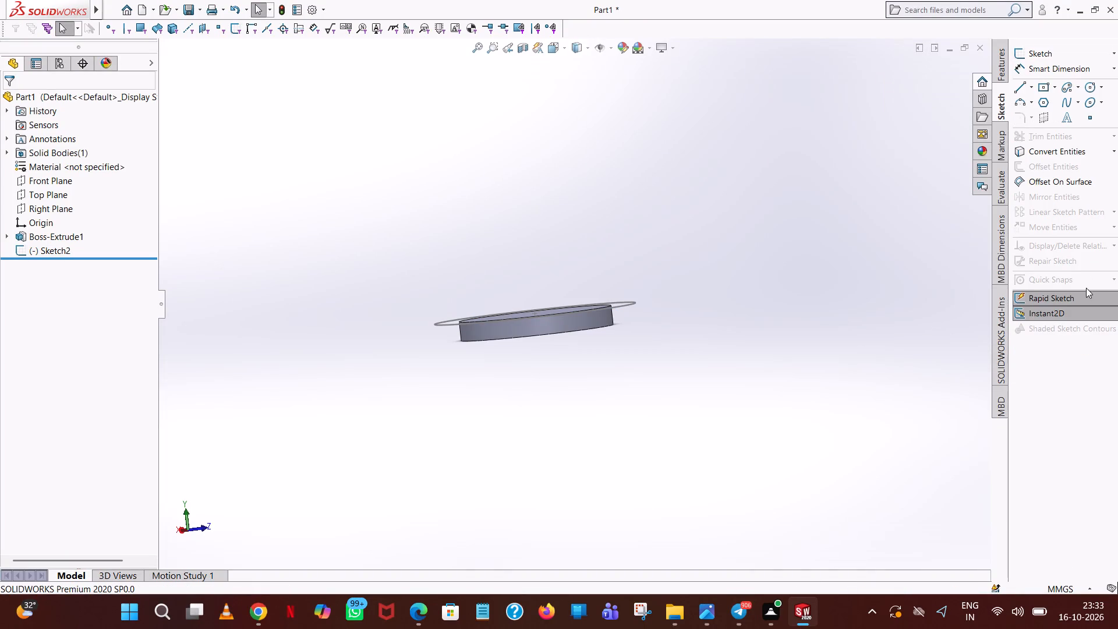
Create a reference plane offset 20 mm above the disc's top face.
{"action": "left_click", "coordinate": [1002, 65]}
{"action": "left_click", "coordinate": [1067, 346]}
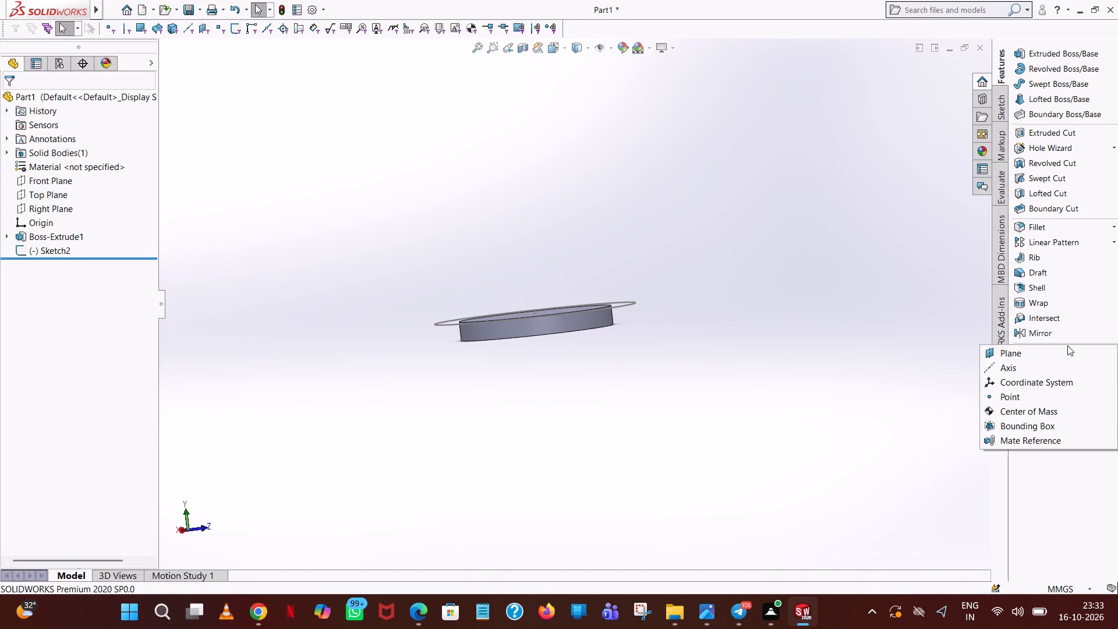
{"action": "left_click", "coordinate": [1042, 351]}
{"action": "middle_click_drag", "start_coordinate": [776, 280], "coordinate": [776, 407]}
{"action": "scroll", "coordinate": [776, 285], "scroll_direction": "up", "scroll_amount": 1}
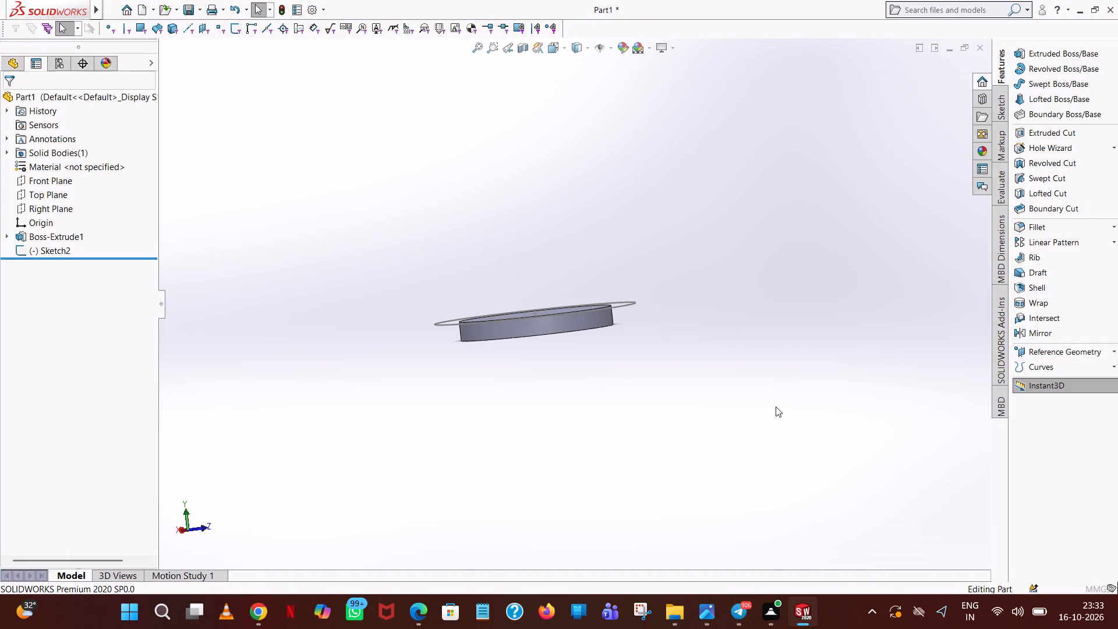
{"action": "middle_click_drag", "start_coordinate": [776, 407], "coordinate": [774, 406]}
{"action": "left_click", "coordinate": [548, 317]}
{"action": "middle_click_drag", "start_coordinate": [657, 390], "coordinate": [627, 270]}
{"action": "scroll", "coordinate": [657, 390], "scroll_direction": "up", "scroll_amount": 1}
{"action": "scroll", "coordinate": [635, 267], "scroll_direction": "up", "scroll_amount": 1}
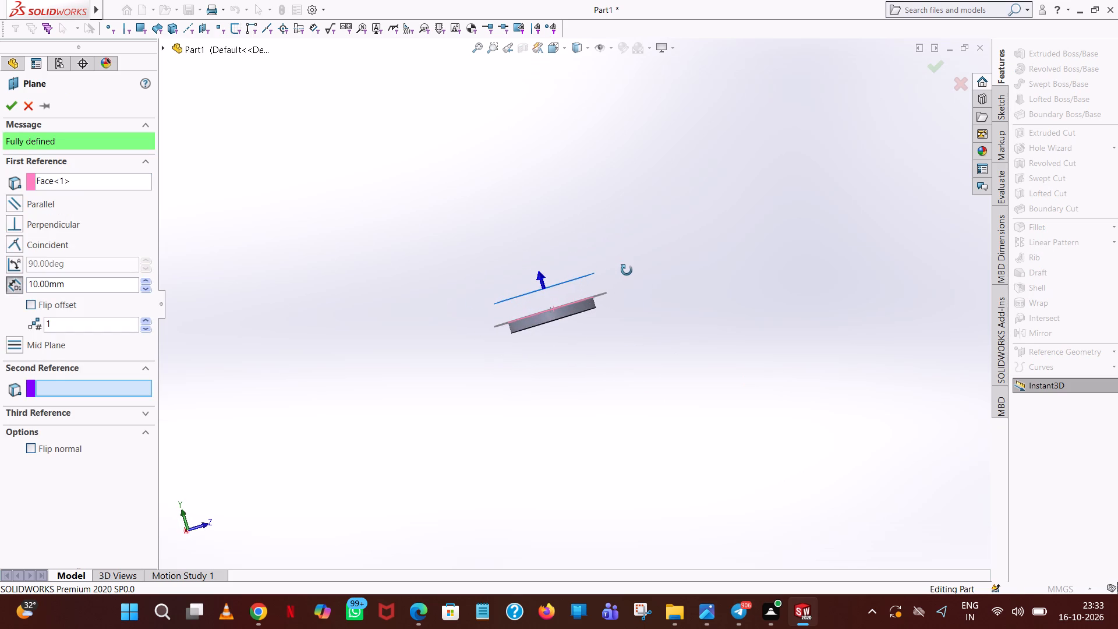
{"action": "middle_click_drag", "start_coordinate": [627, 270], "coordinate": [627, 275]}
{"action": "double_click", "coordinate": [112, 284]}
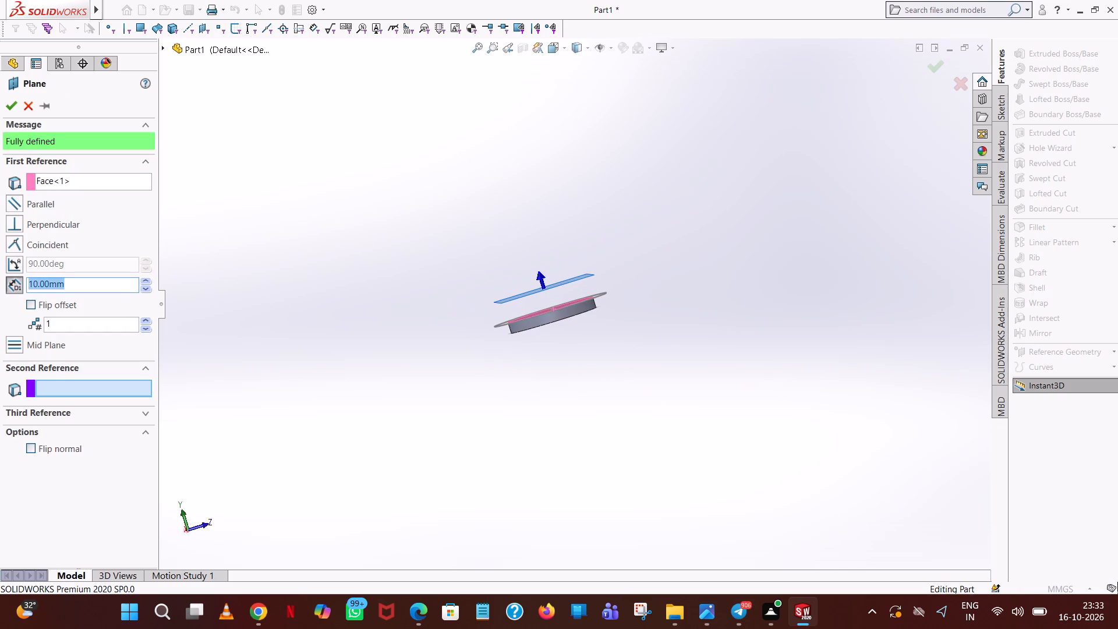
{"action": "type", "text": "20"}
{"action": "key", "text": "Return"}
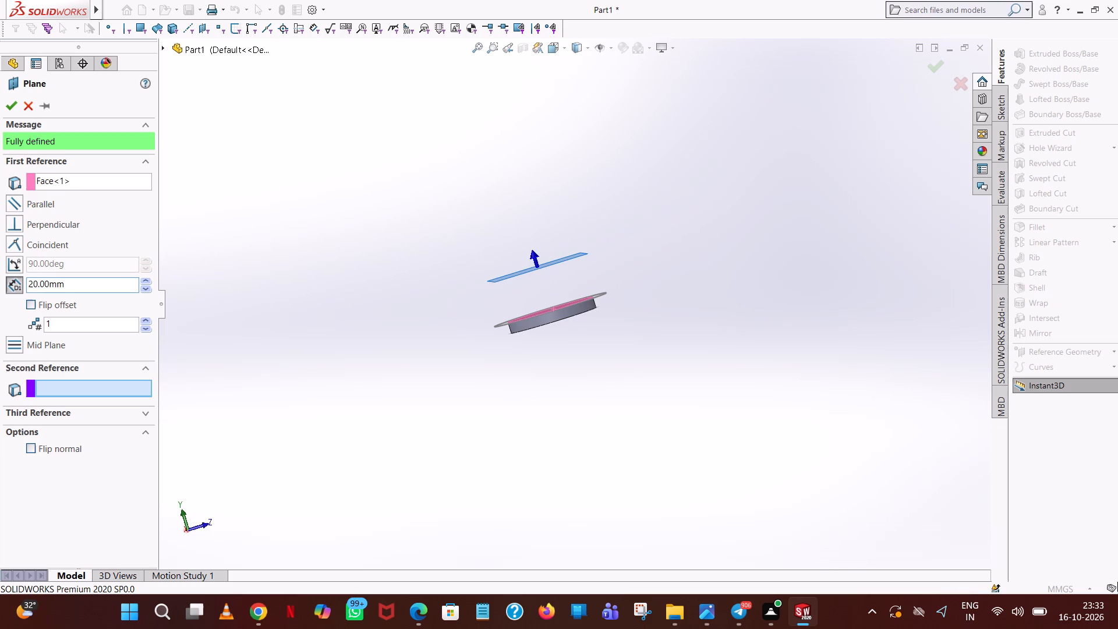
{"action": "left_click", "coordinate": [11, 101]}
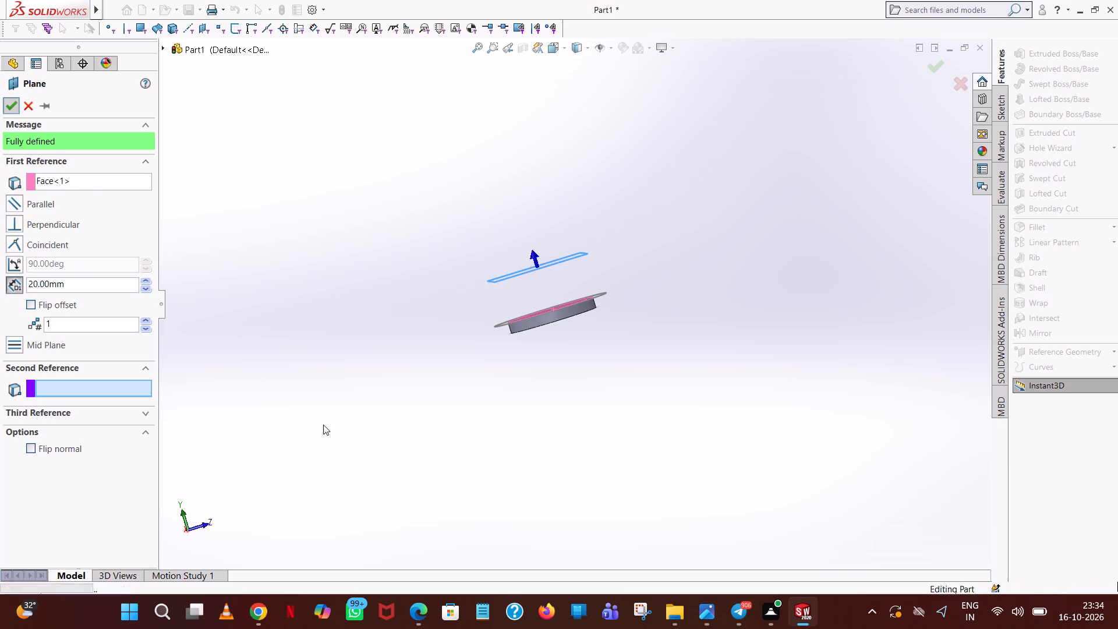
Sketch an origin-centred circle of radius 43 mm on the new offset plane, viewed normal to it.
{"action": "left_click", "coordinate": [40, 263]}
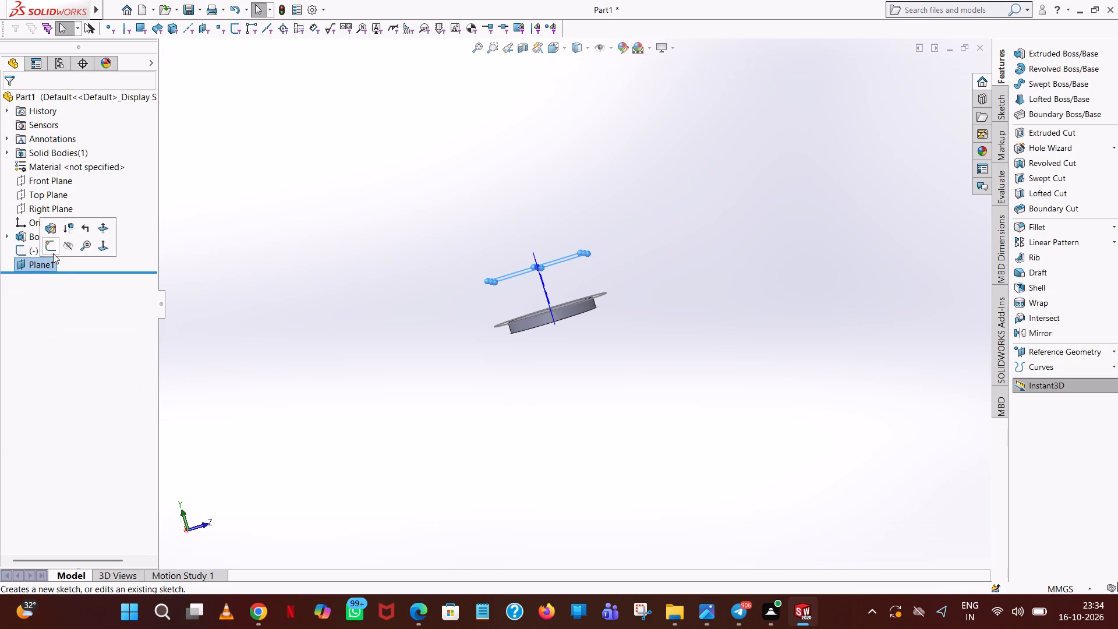
{"action": "left_click", "coordinate": [146, 269]}
{"action": "left_click", "coordinate": [31, 261]}
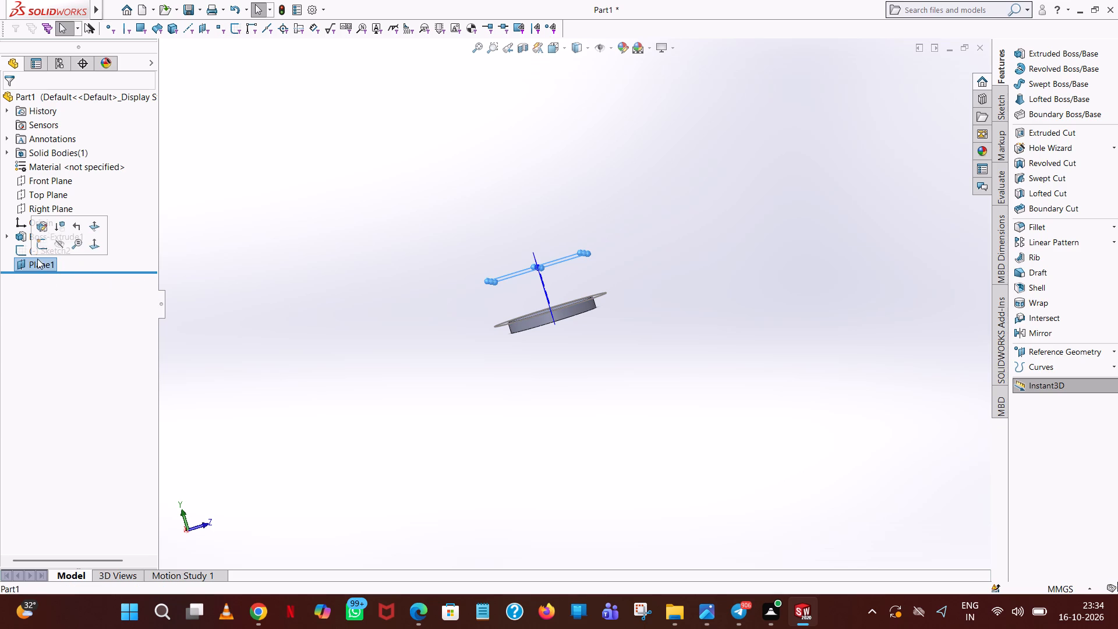
{"action": "left_click", "coordinate": [44, 250]}
{"action": "middle_click_drag", "start_coordinate": [430, 248], "coordinate": [440, 314]}
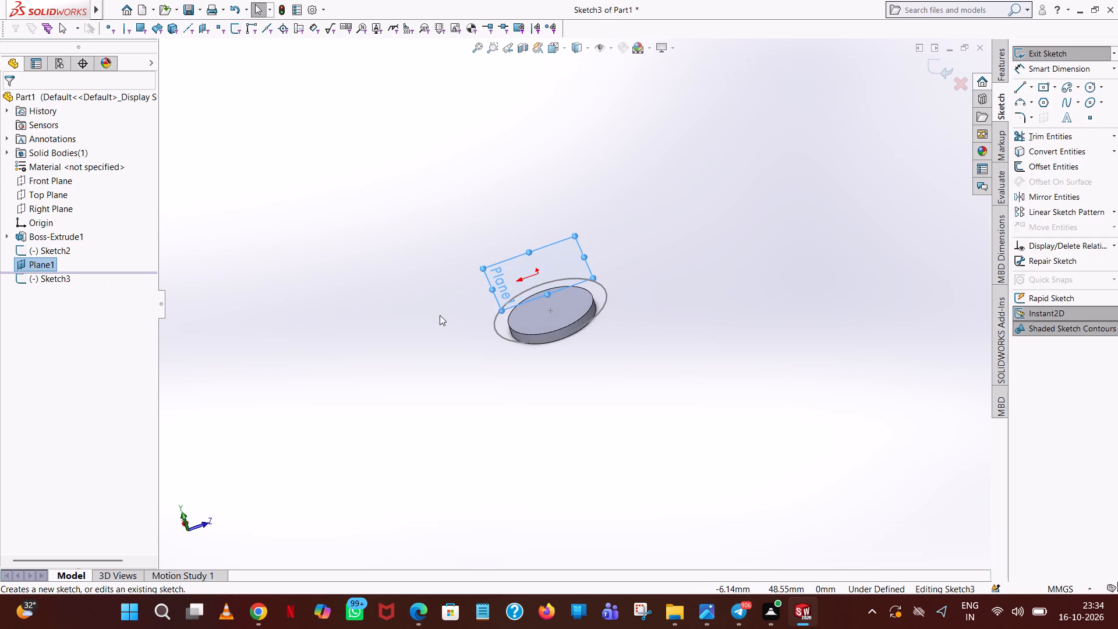
{"action": "type", "text": "v"}
{"action": "key", "text": "space"}
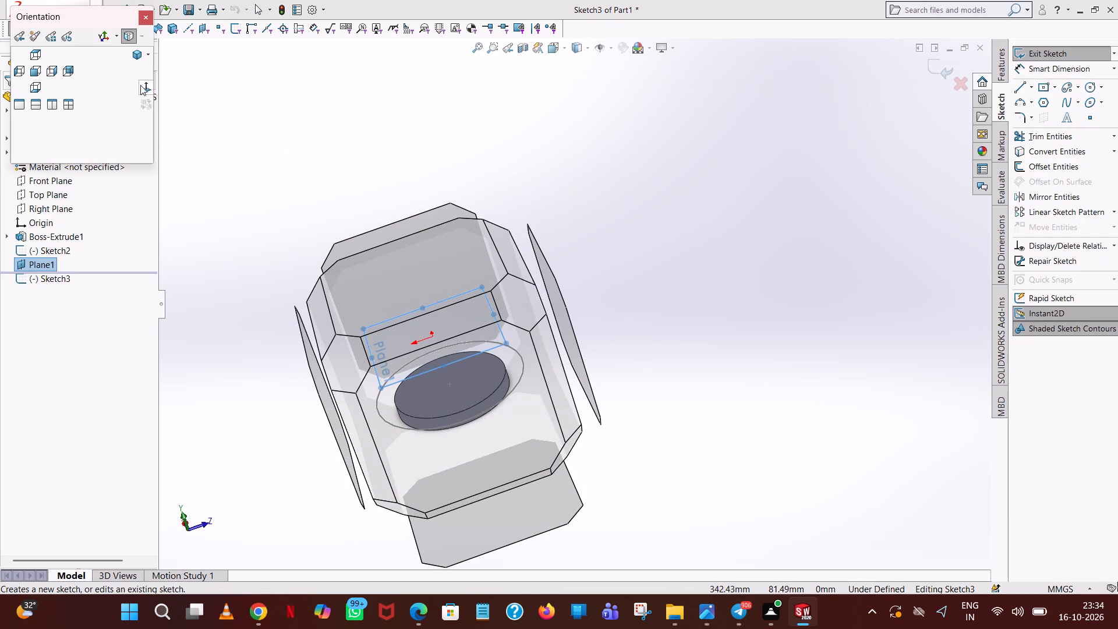
{"action": "left_click", "coordinate": [141, 85]}
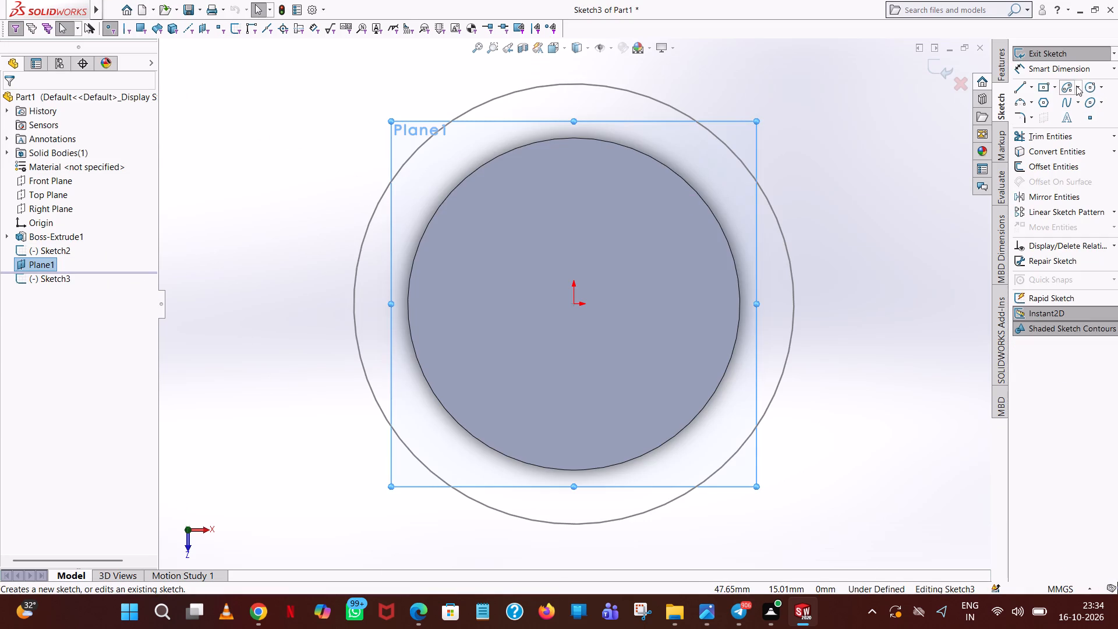
{"action": "left_click", "coordinate": [1093, 89]}
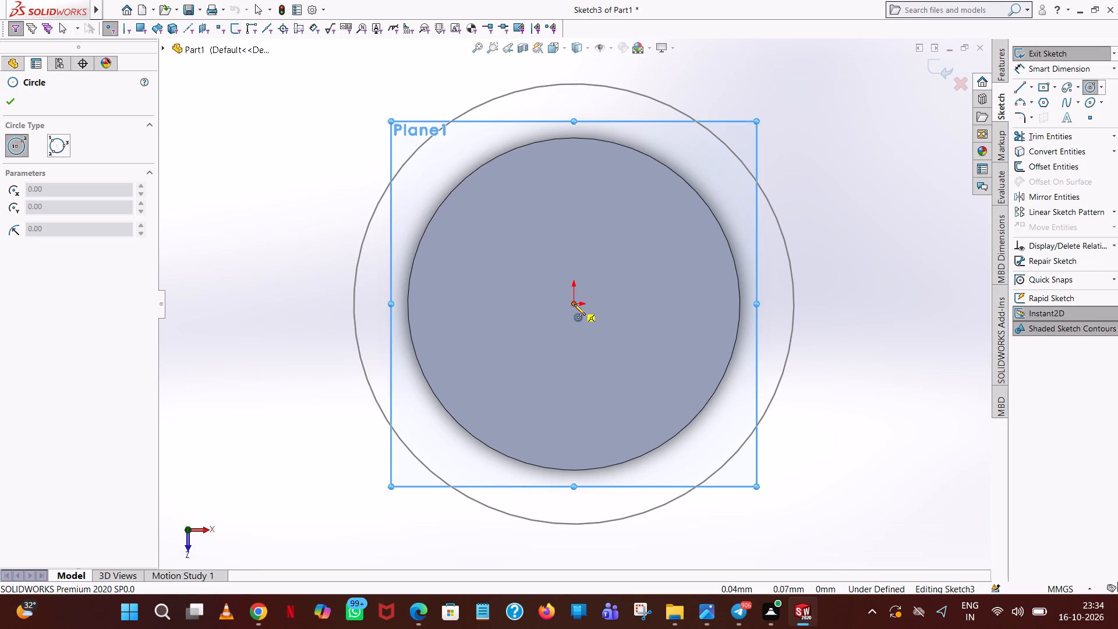
{"action": "left_click", "coordinate": [574, 304]}
{"action": "left_click", "coordinate": [615, 215]}
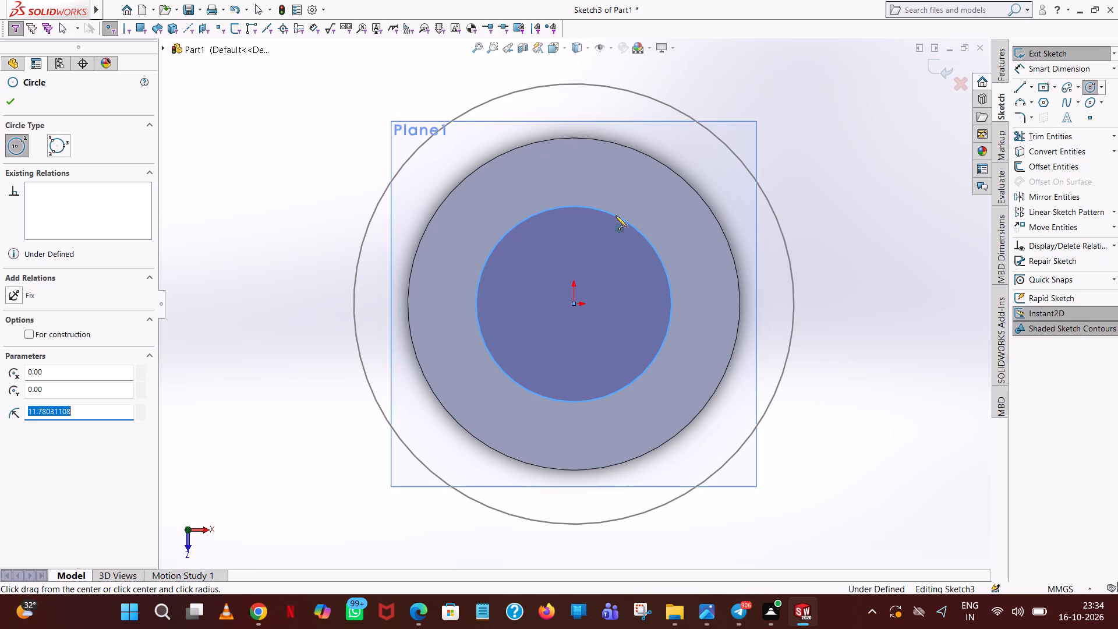
{"action": "type", "text": "43"}
{"action": "key", "text": "Return"}
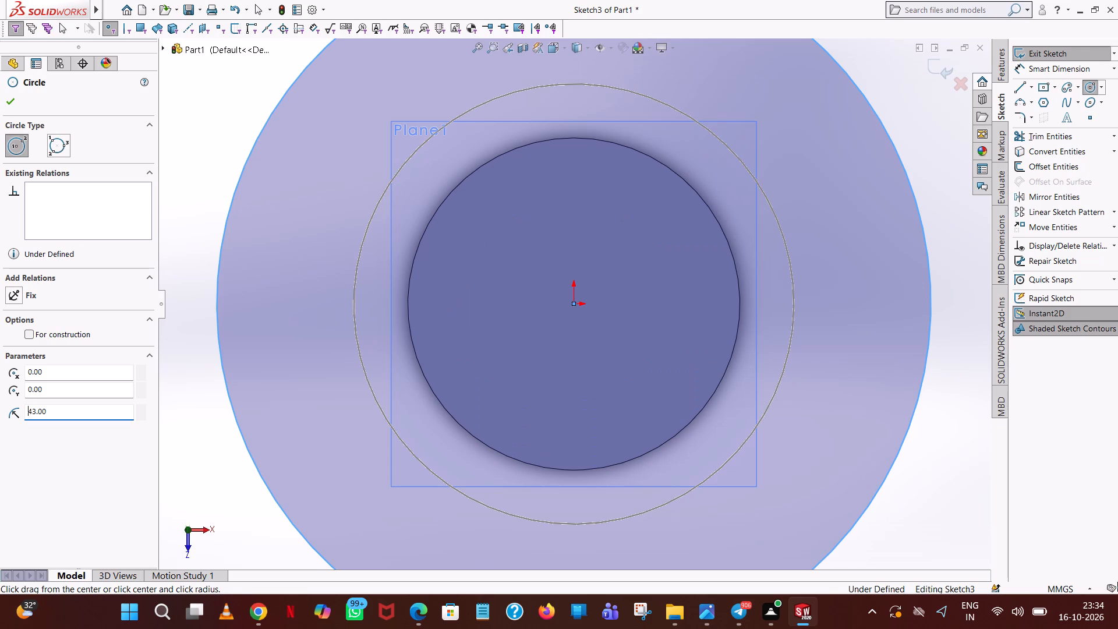
{"action": "right_click", "coordinate": [615, 215]}
{"action": "left_click", "coordinate": [682, 226]}
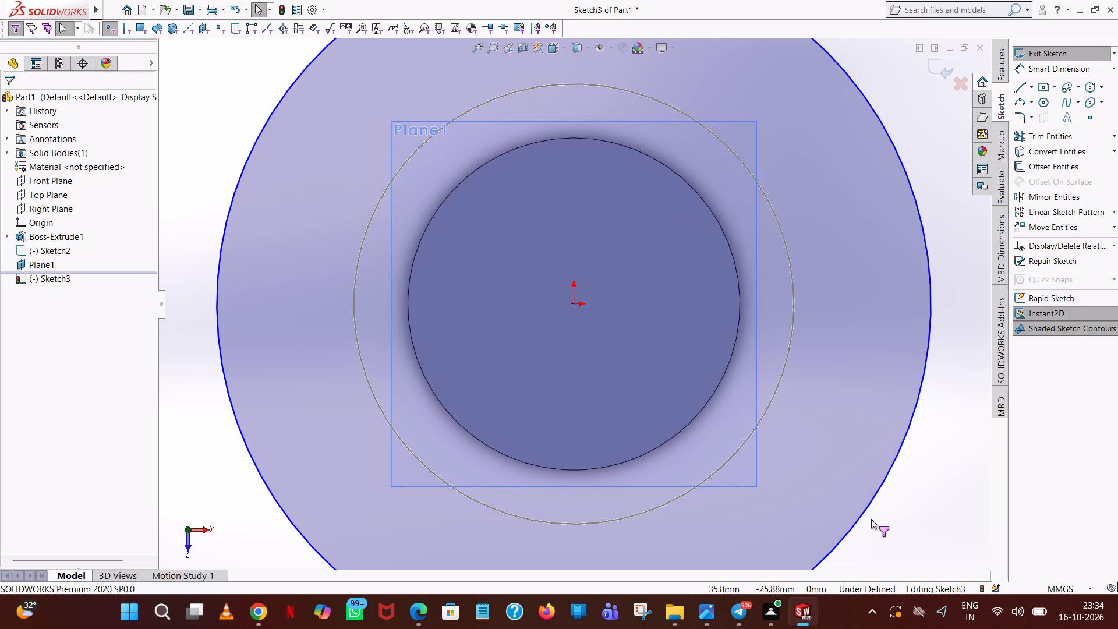
Turn off the active selection filter and finish the large circle's sketch on the offset plane.
{"action": "middle_click_drag", "start_coordinate": [871, 519], "coordinate": [849, 338]}
{"action": "scroll", "coordinate": [849, 340], "scroll_direction": "up", "scroll_amount": 5}
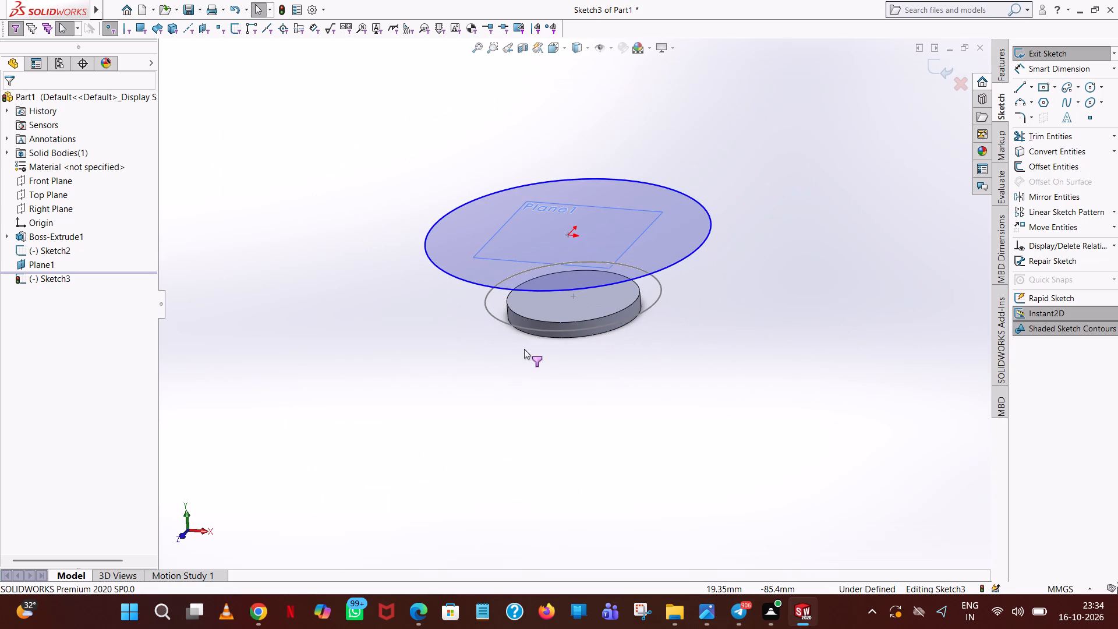
{"action": "key", "text": "F6"}
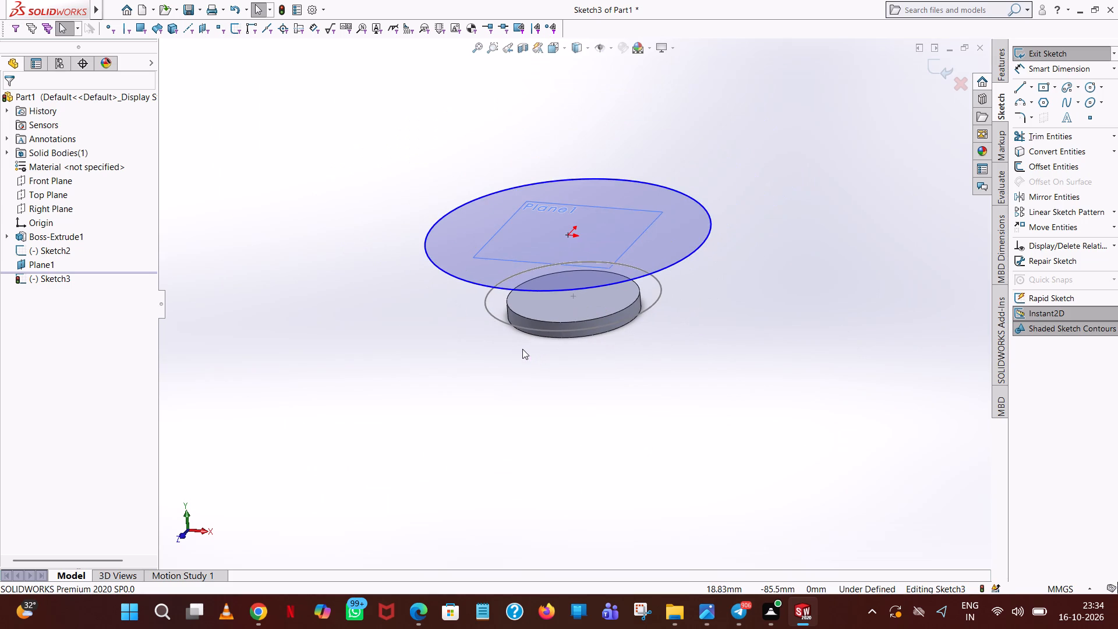
{"action": "scroll", "coordinate": [536, 195], "scroll_direction": "up", "scroll_amount": 1}
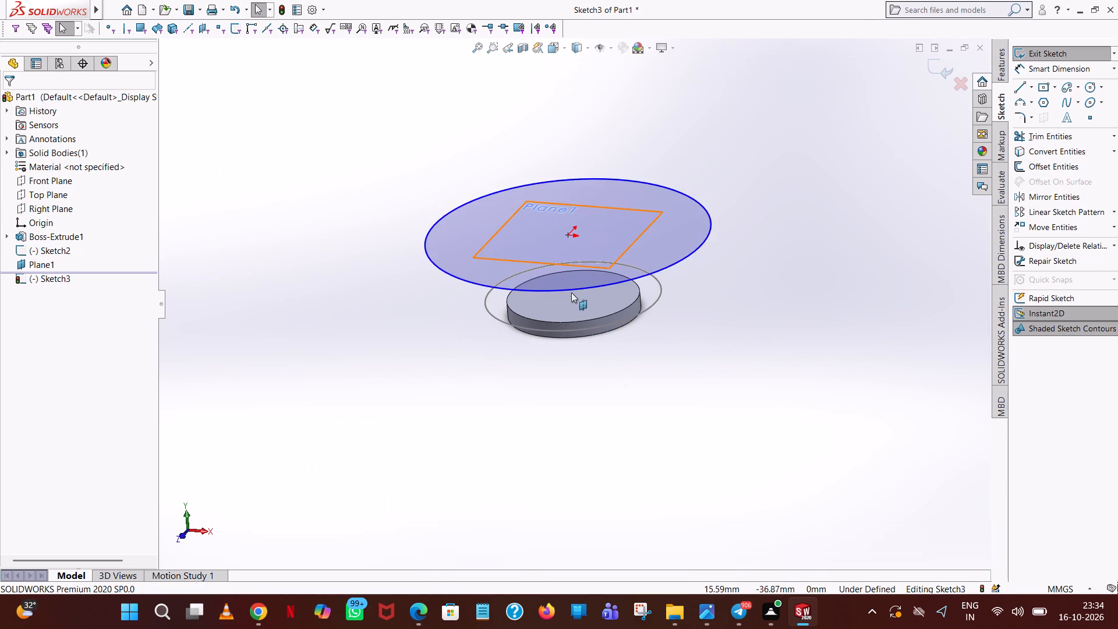
{"action": "scroll", "coordinate": [571, 292], "scroll_direction": "up", "scroll_amount": 1}
{"action": "middle_click_drag", "start_coordinate": [573, 345], "coordinate": [616, 303]}
{"action": "scroll", "coordinate": [602, 280], "scroll_direction": "down", "scroll_amount": 1}
{"action": "left_click", "coordinate": [1028, 54]}
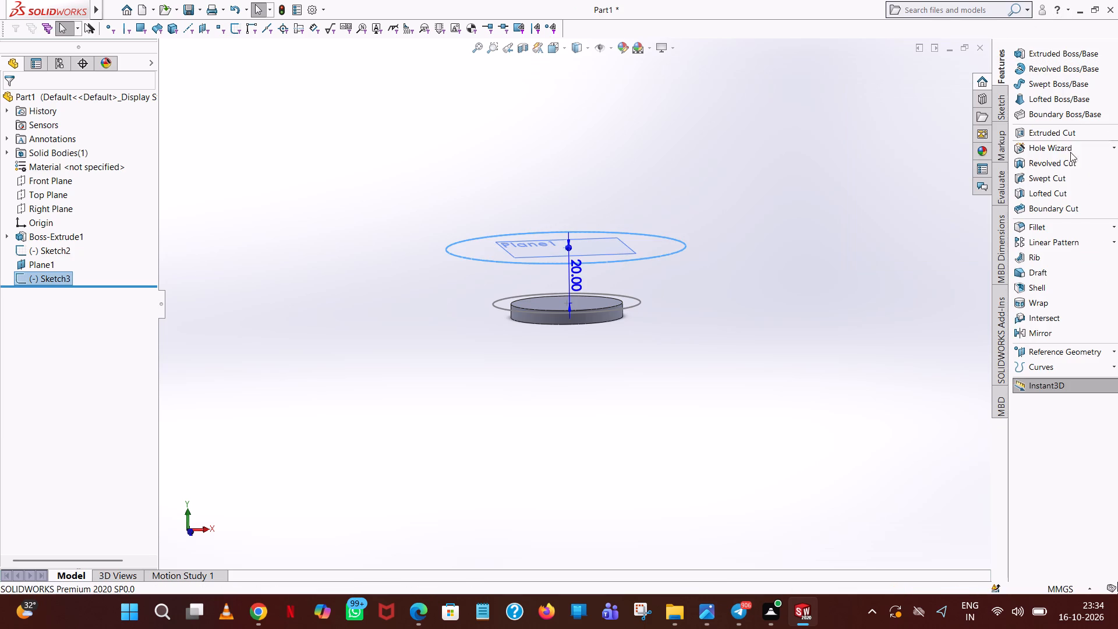
Set up a Boundary Boss/Base between the large circle on the offset plane and the circle on the disc's top face.
{"action": "left_click", "coordinate": [1061, 118]}
{"action": "scroll", "coordinate": [667, 294], "scroll_direction": "down", "scroll_amount": 2}
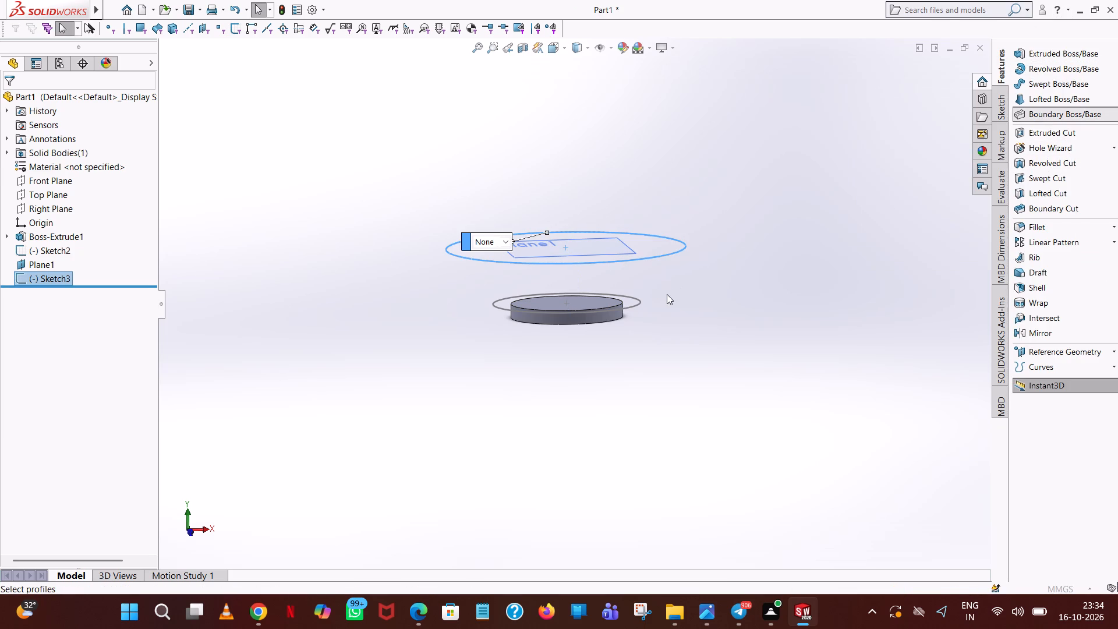
{"action": "scroll", "coordinate": [667, 294], "scroll_direction": "down", "scroll_amount": 4}
{"action": "left_click", "coordinate": [575, 317]}
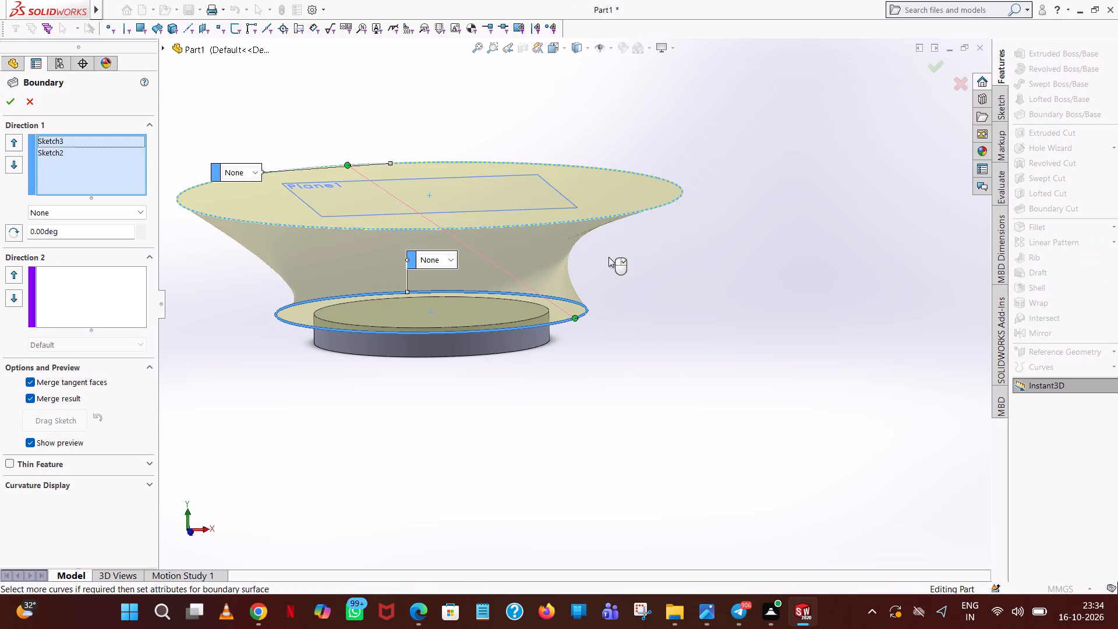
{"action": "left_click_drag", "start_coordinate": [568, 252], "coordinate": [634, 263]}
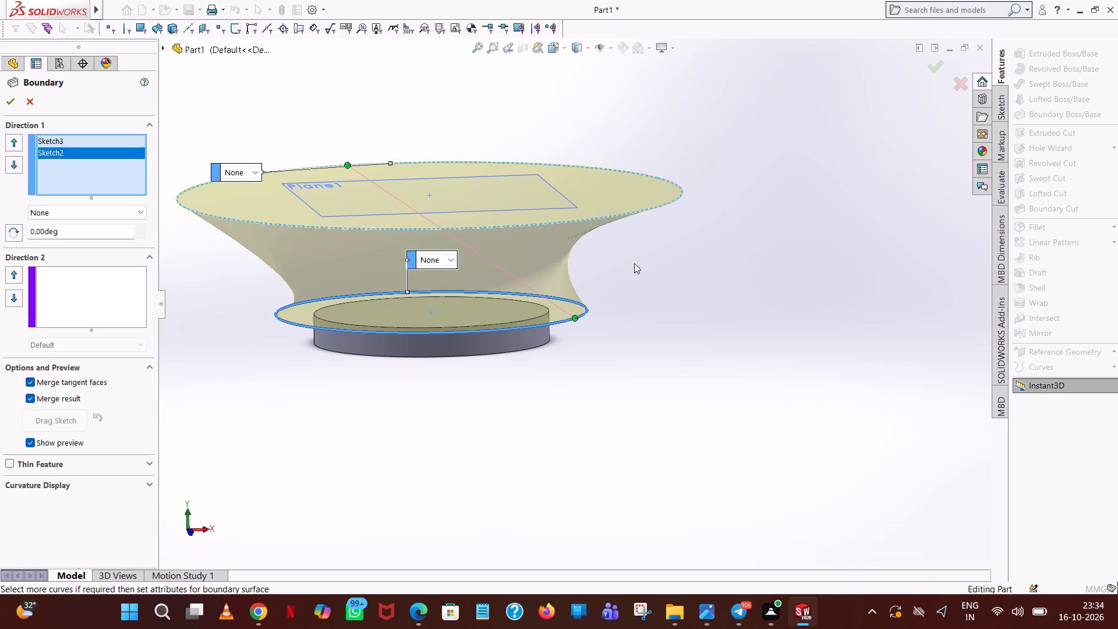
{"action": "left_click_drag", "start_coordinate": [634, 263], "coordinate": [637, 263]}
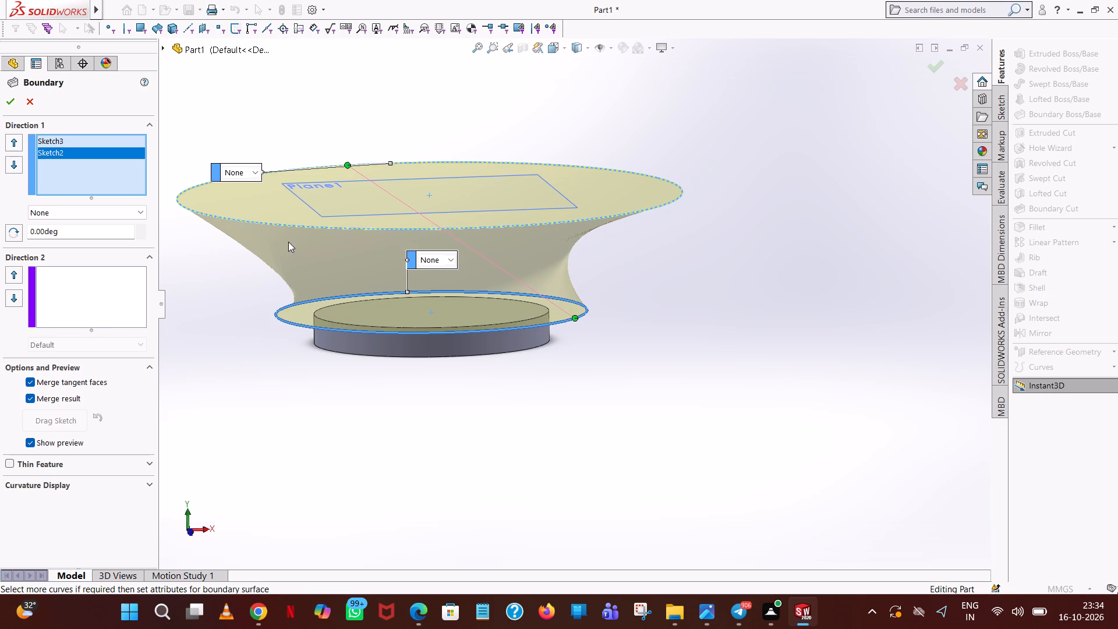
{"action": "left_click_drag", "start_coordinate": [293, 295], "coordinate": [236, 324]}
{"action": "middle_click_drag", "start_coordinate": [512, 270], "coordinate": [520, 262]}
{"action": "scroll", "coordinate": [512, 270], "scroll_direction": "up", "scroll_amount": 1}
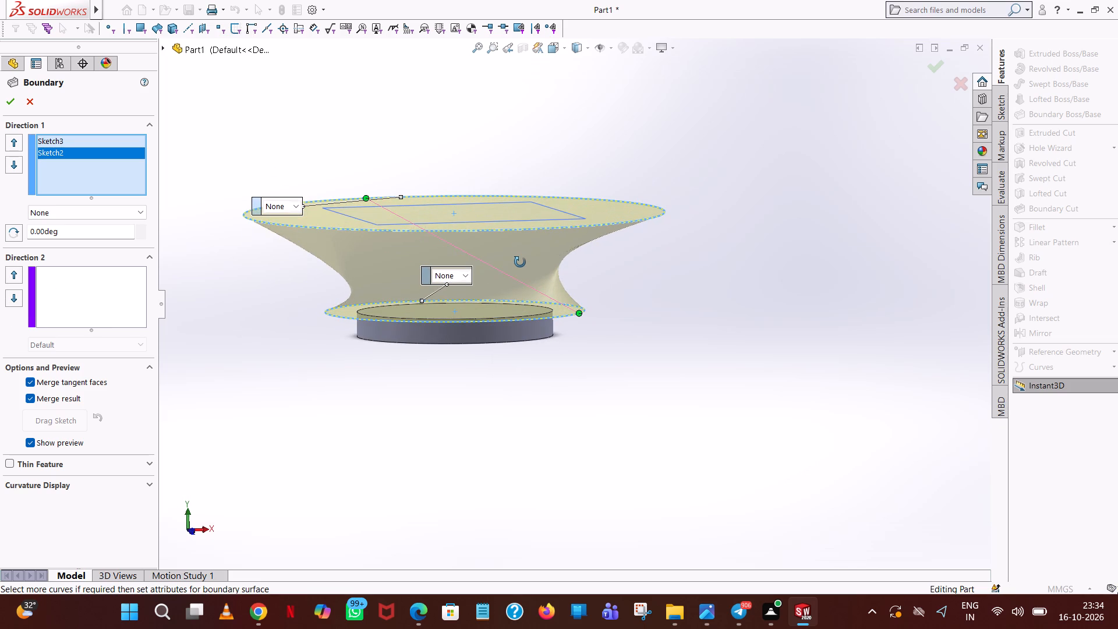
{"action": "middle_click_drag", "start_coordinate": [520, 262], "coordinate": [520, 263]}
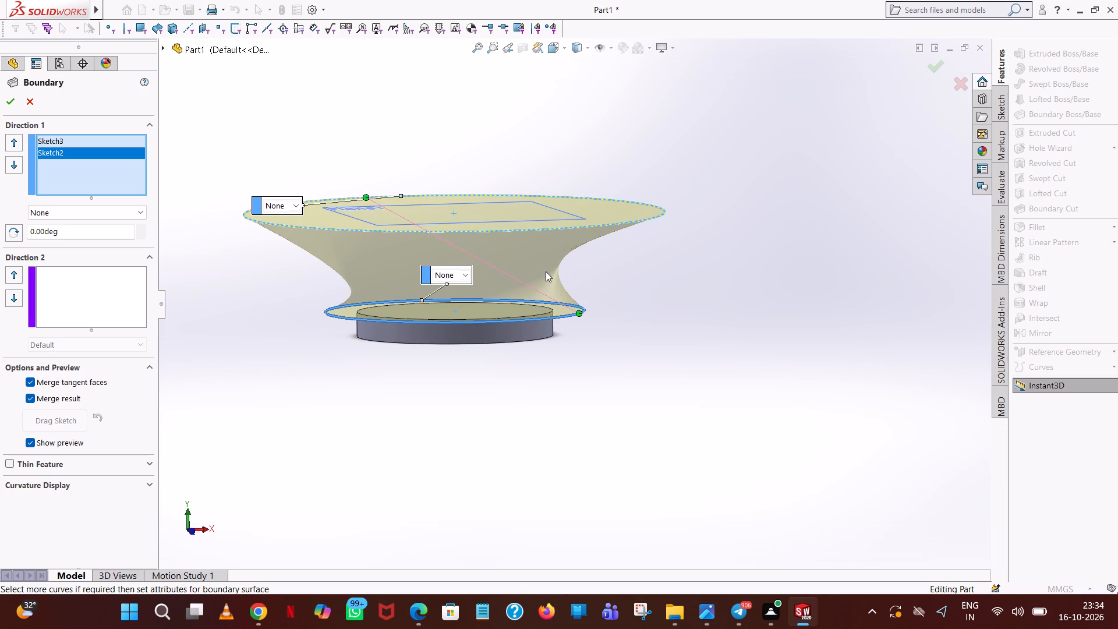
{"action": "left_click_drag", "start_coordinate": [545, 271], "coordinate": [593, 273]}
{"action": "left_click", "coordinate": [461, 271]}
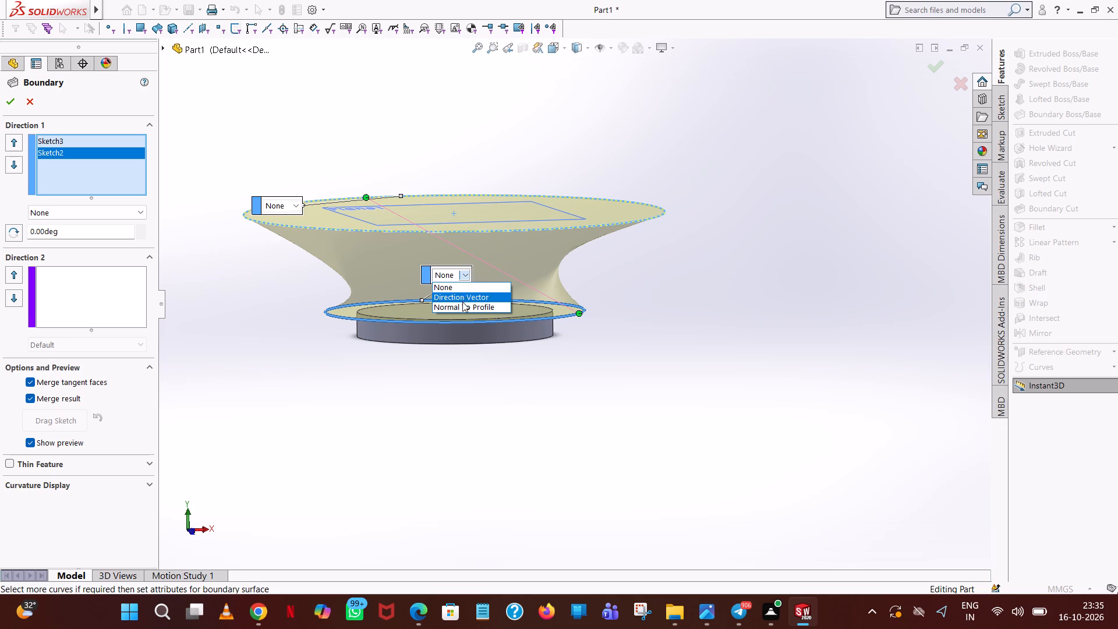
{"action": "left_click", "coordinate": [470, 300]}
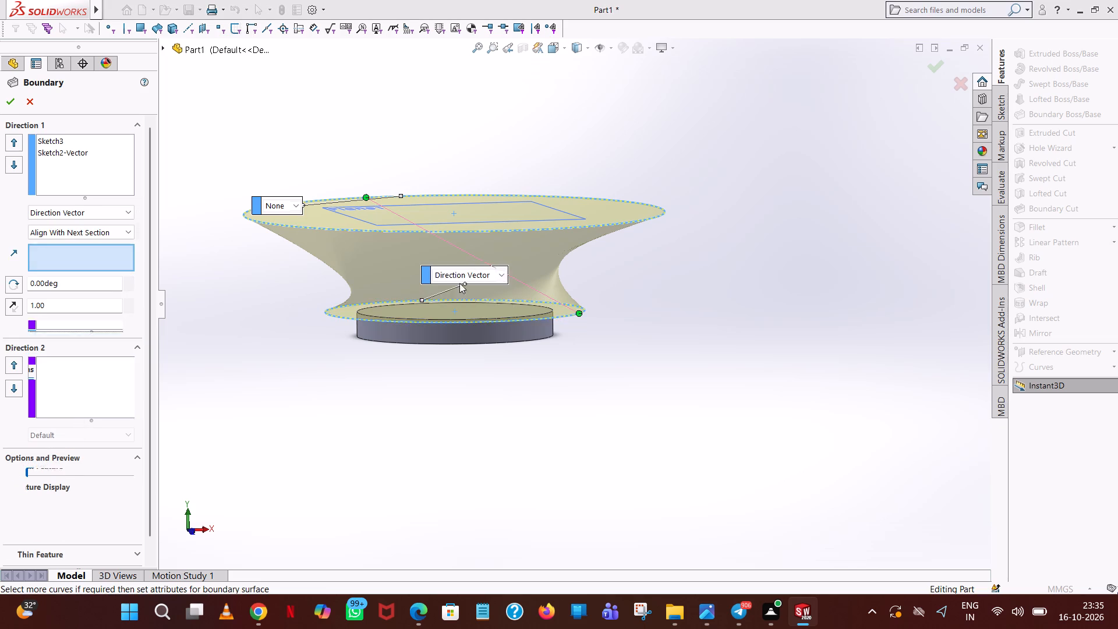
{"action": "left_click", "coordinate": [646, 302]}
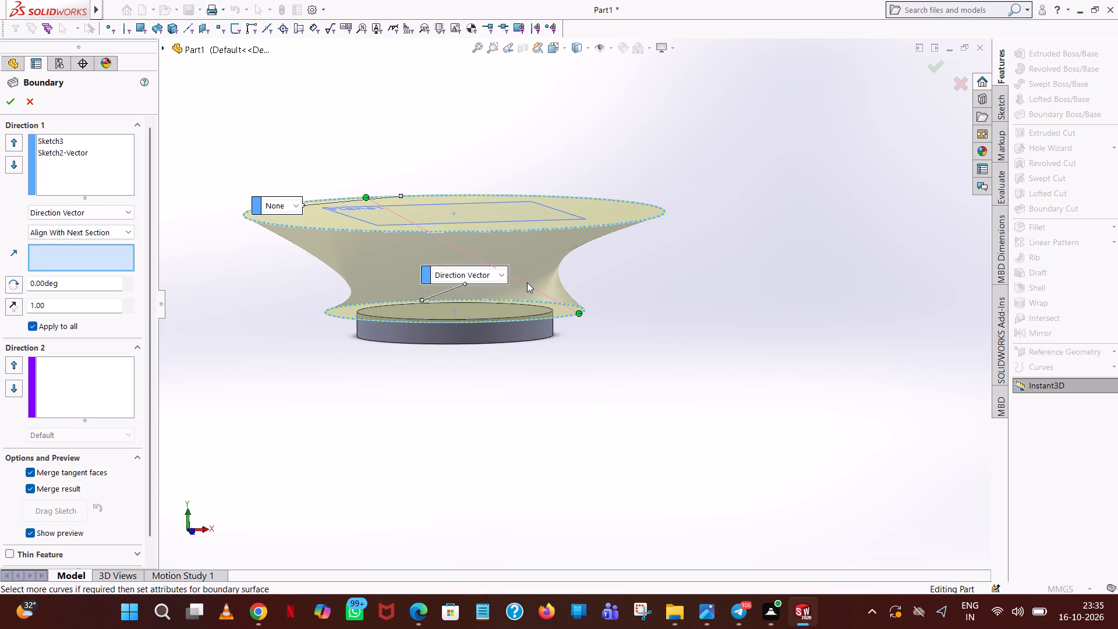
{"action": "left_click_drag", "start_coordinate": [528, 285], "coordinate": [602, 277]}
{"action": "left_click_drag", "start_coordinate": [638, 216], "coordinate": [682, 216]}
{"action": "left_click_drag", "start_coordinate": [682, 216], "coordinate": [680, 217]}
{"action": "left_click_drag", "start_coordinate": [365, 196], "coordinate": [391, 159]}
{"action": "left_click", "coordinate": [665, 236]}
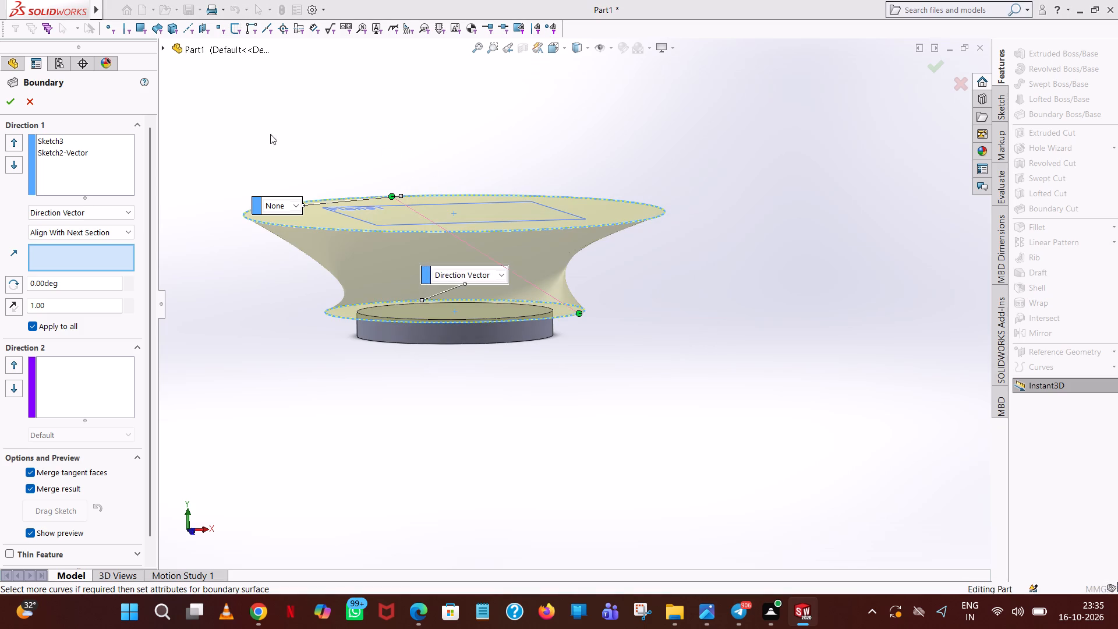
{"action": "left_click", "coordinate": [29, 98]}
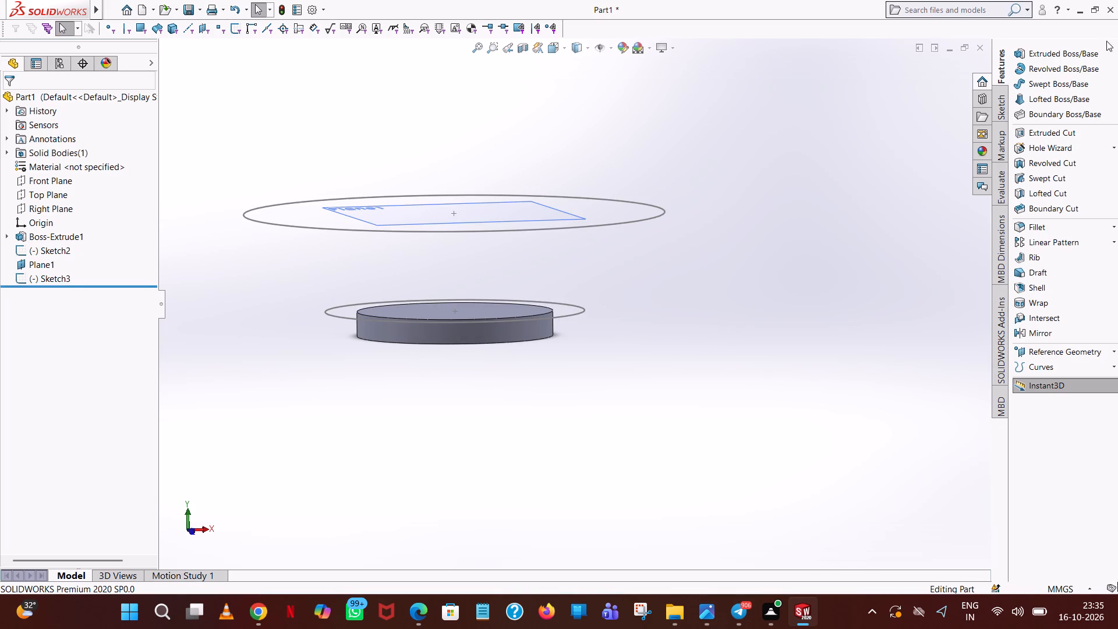
Create a Lofted Boss/Base from the circle on the disc's top face to the large circle on the offset plane.
{"action": "left_click", "coordinate": [1052, 101]}
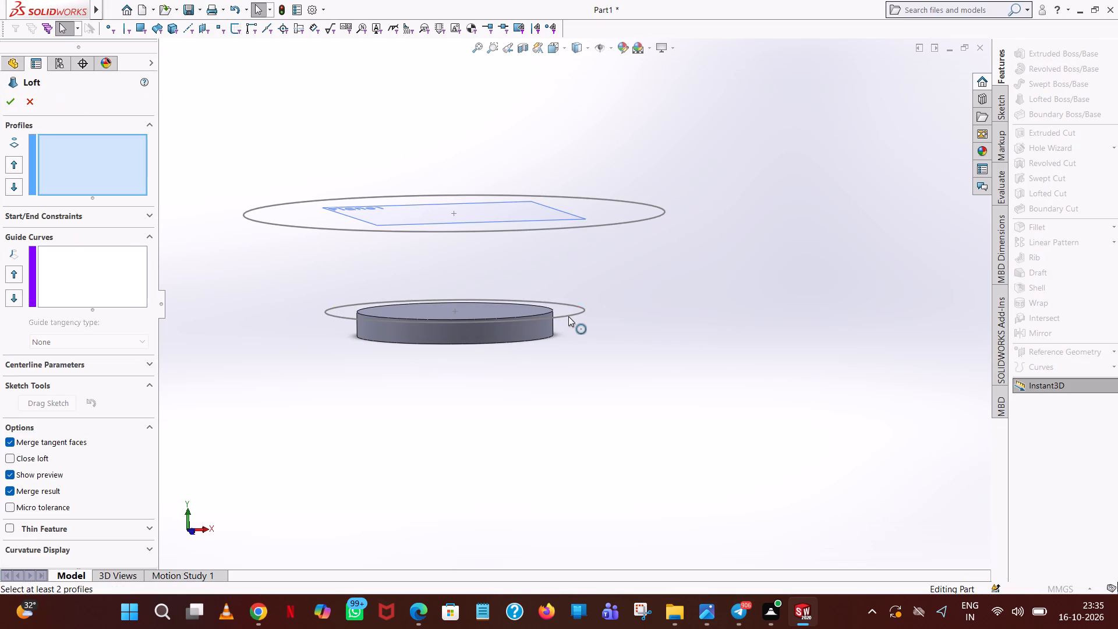
{"action": "left_click", "coordinate": [568, 316]}
{"action": "left_click", "coordinate": [610, 224]}
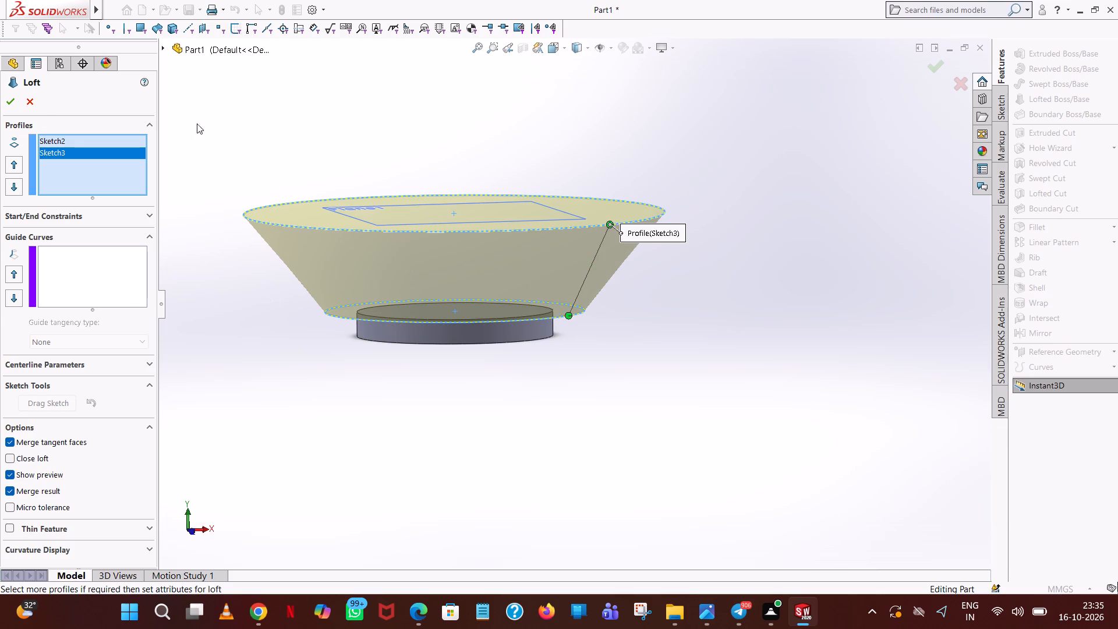
{"action": "left_click", "coordinate": [4, 105]}
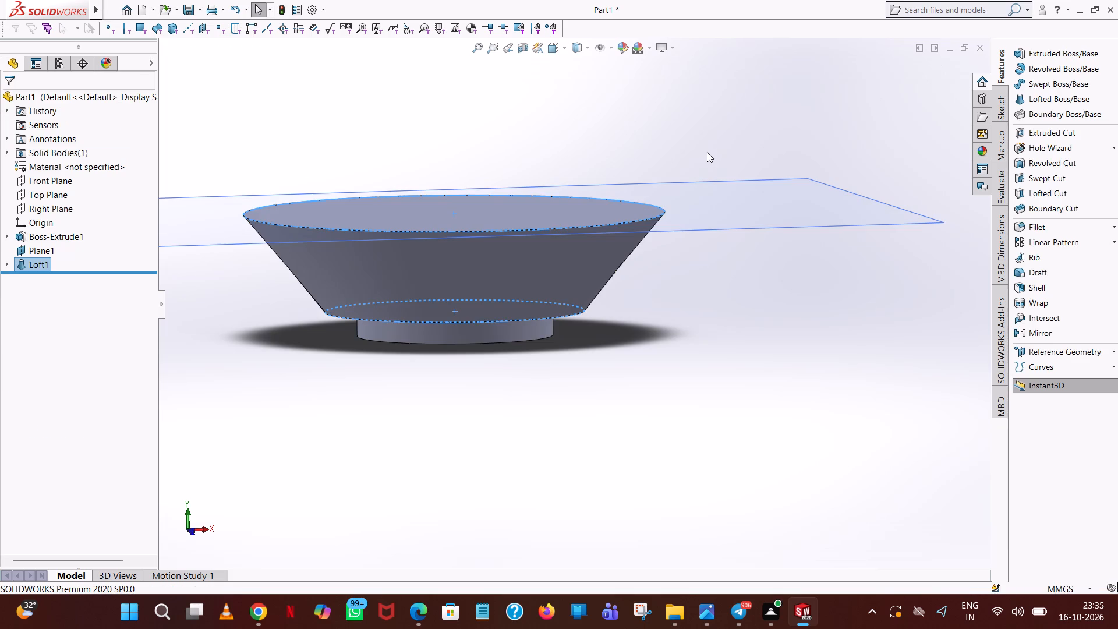
{"action": "left_click", "coordinate": [706, 153]}
Examine the lofted taper and the disc beneath it from the side, below and above.
{"action": "scroll", "coordinate": [721, 338], "scroll_direction": "up", "scroll_amount": 2}
{"action": "middle_click_drag", "start_coordinate": [721, 338], "coordinate": [719, 328]}
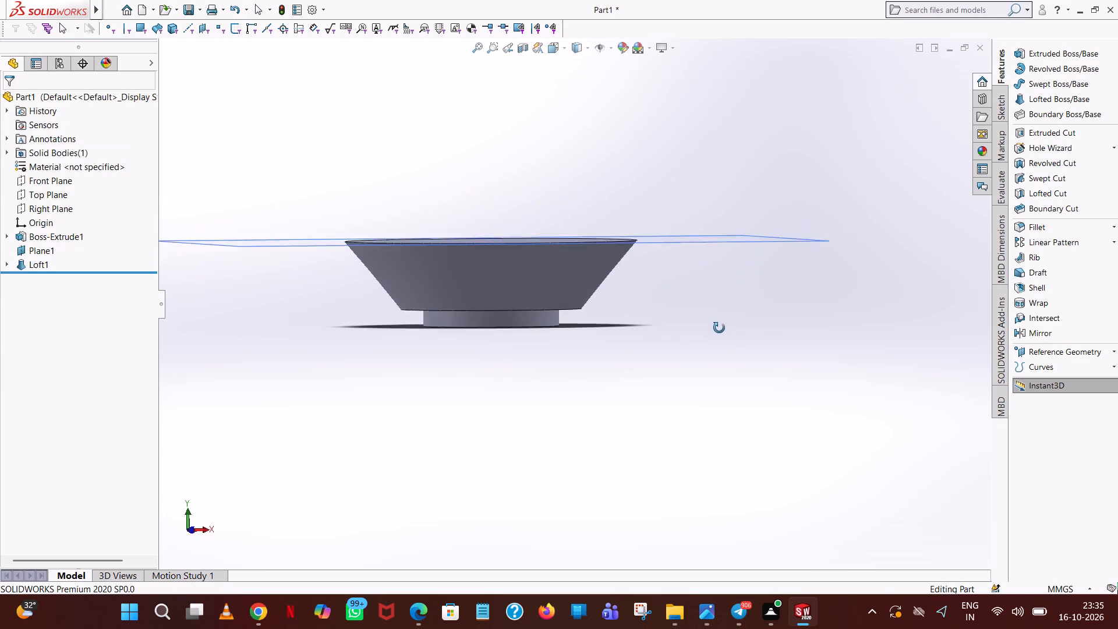
{"action": "middle_click_drag", "start_coordinate": [719, 328], "coordinate": [683, 333]}
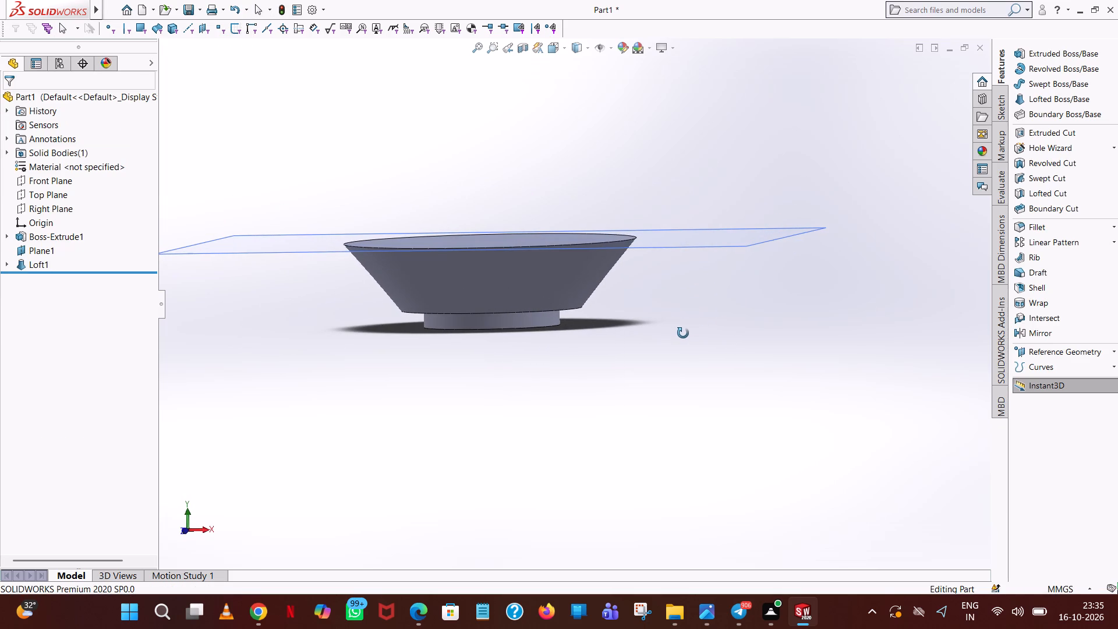
{"action": "middle_click_drag", "start_coordinate": [683, 333], "coordinate": [684, 334]}
{"action": "scroll", "coordinate": [549, 274], "scroll_direction": "down", "scroll_amount": 4}
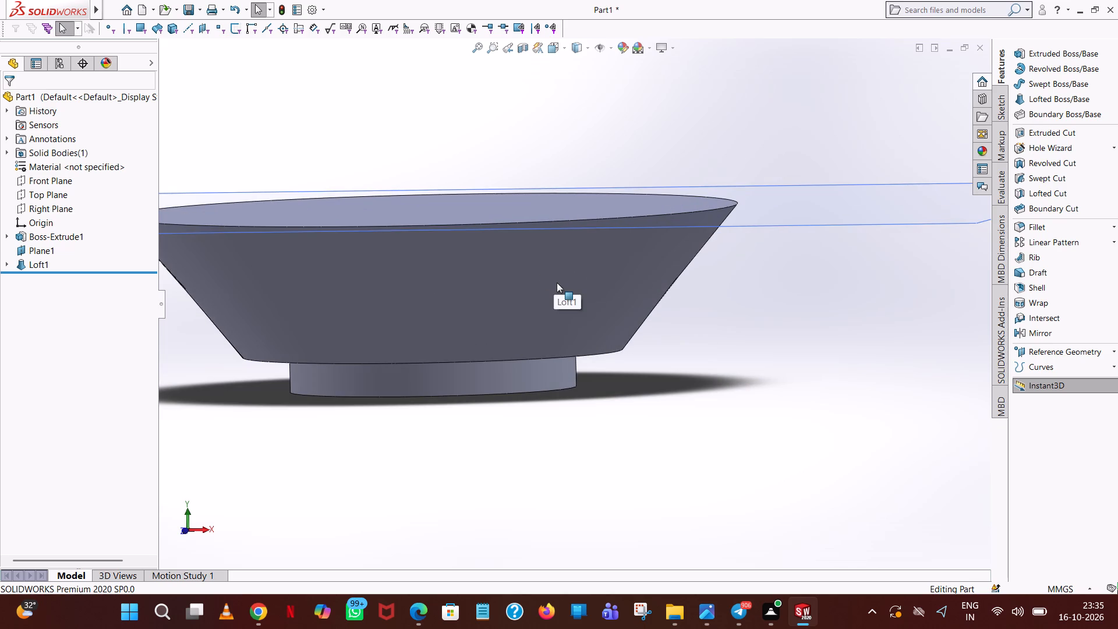
{"action": "scroll", "coordinate": [557, 283], "scroll_direction": "up", "scroll_amount": 4}
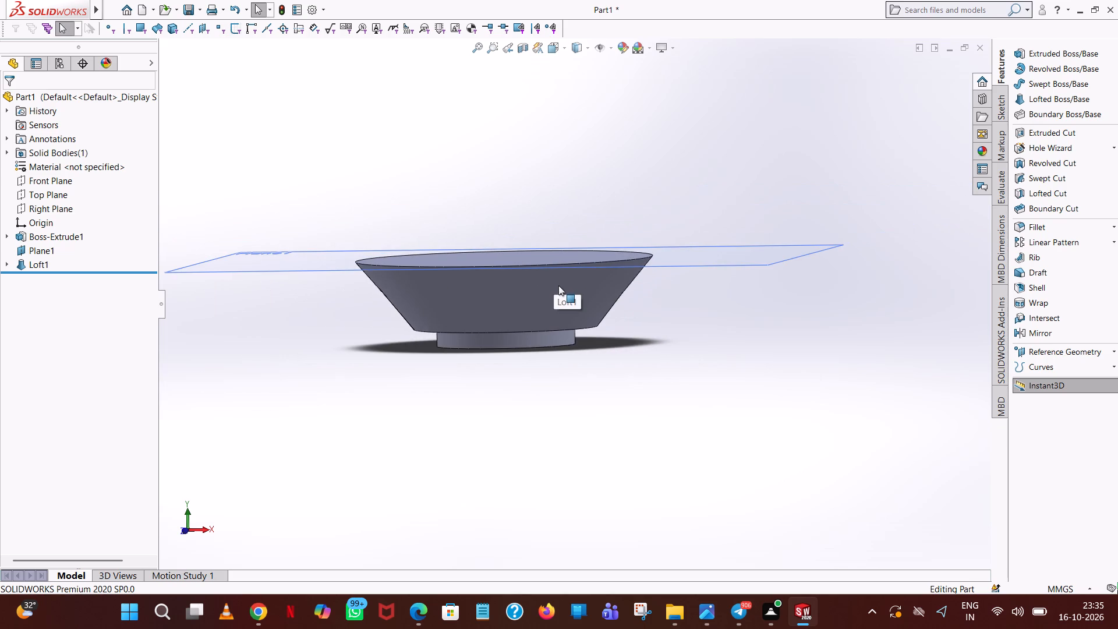
{"action": "middle_click_drag", "start_coordinate": [561, 285], "coordinate": [589, 241]}
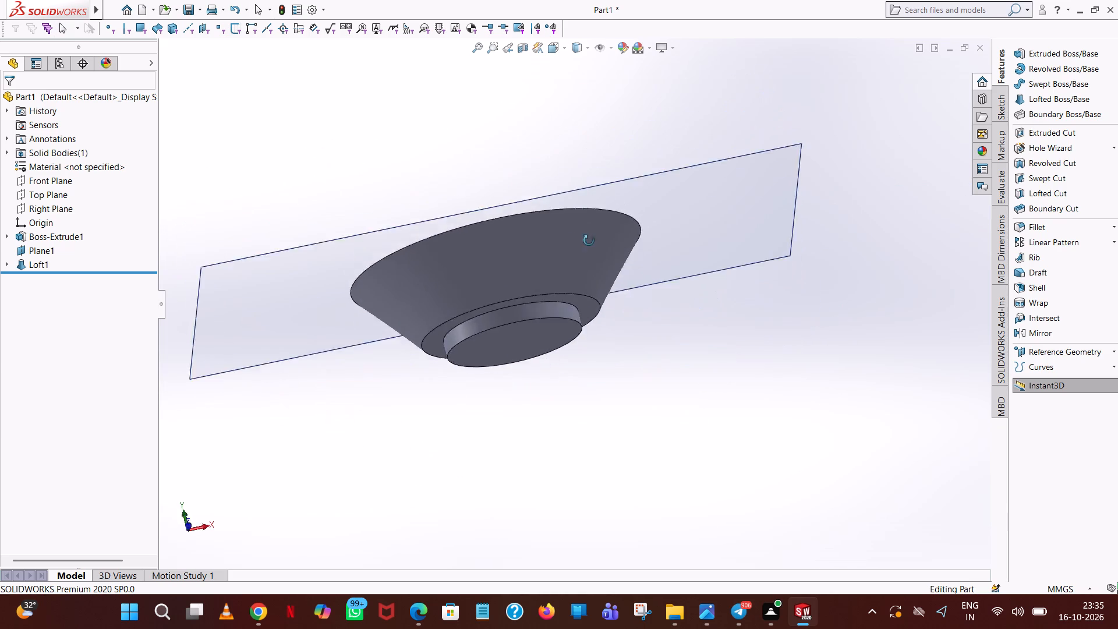
{"action": "middle_click_drag", "start_coordinate": [589, 241], "coordinate": [569, 313]}
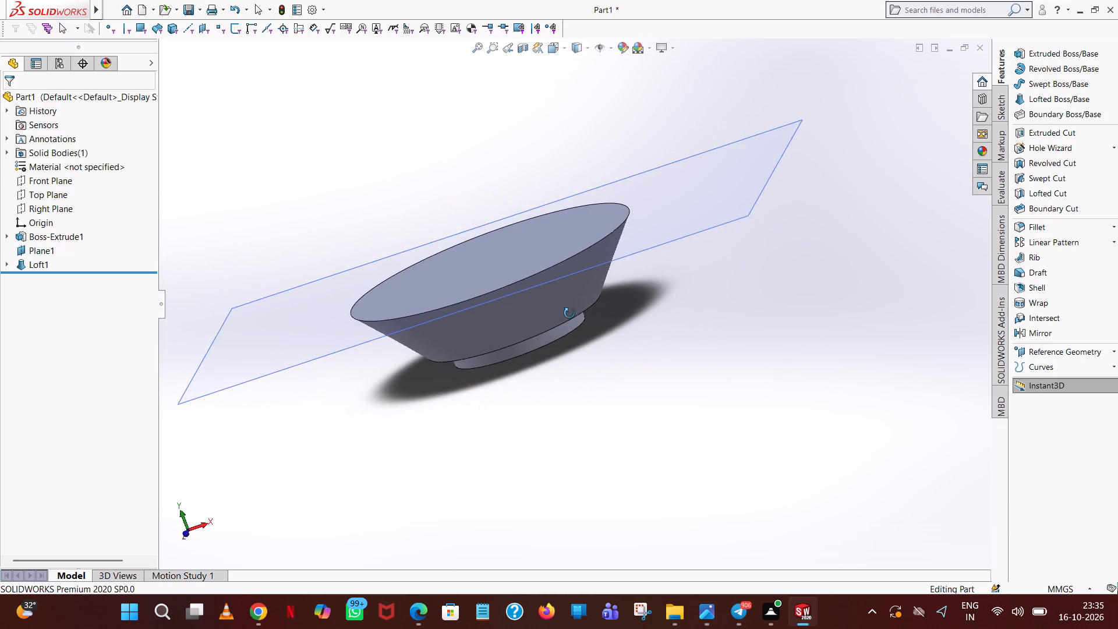
{"action": "middle_click_drag", "start_coordinate": [569, 313], "coordinate": [577, 330]}
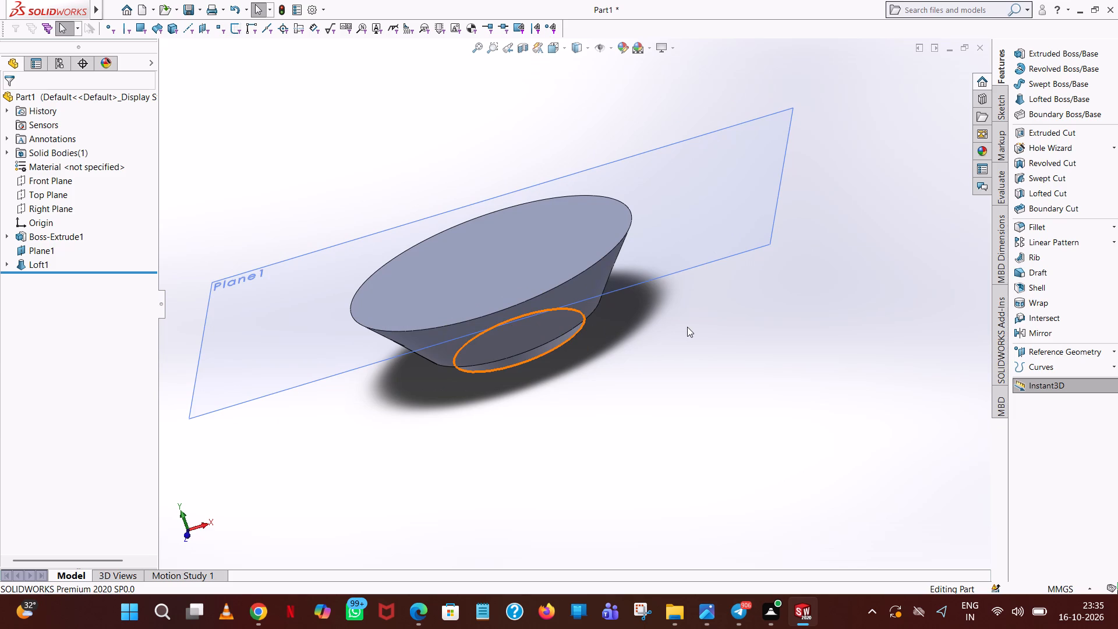
{"action": "middle_click_drag", "start_coordinate": [687, 327], "coordinate": [726, 256]}
{"action": "scroll", "coordinate": [726, 256], "scroll_direction": "down", "scroll_amount": 1}
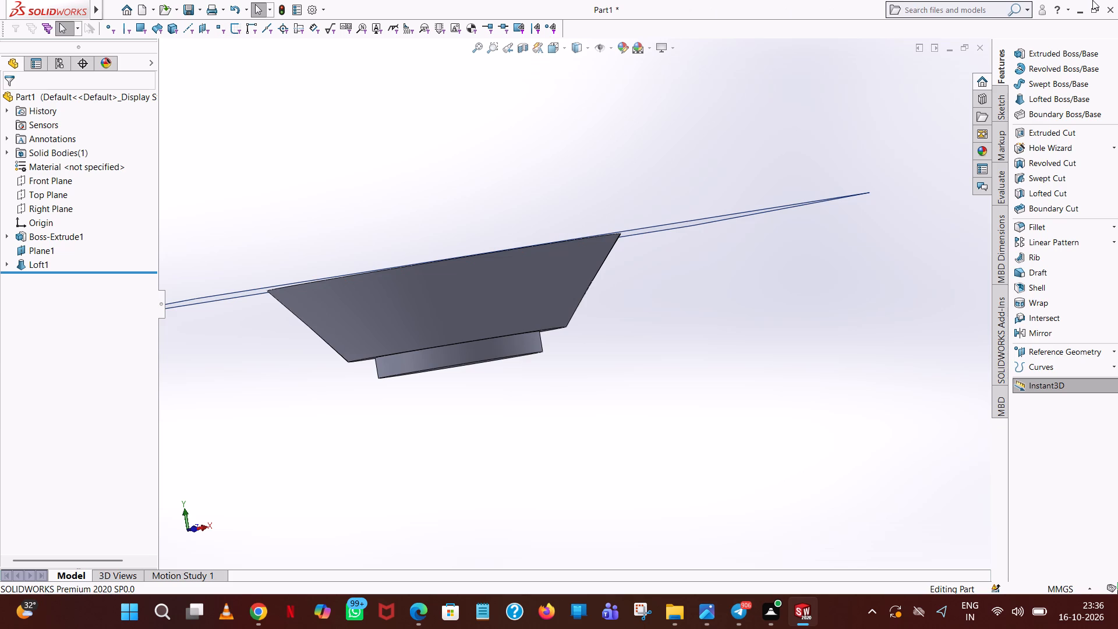
{"action": "scroll", "coordinate": [1117, 404], "scroll_direction": "up", "scroll_amount": 1}
{"action": "middle_click_drag", "start_coordinate": [501, 185], "coordinate": [517, 249]}
{"action": "scroll", "coordinate": [515, 245], "scroll_direction": "up", "scroll_amount": 1}
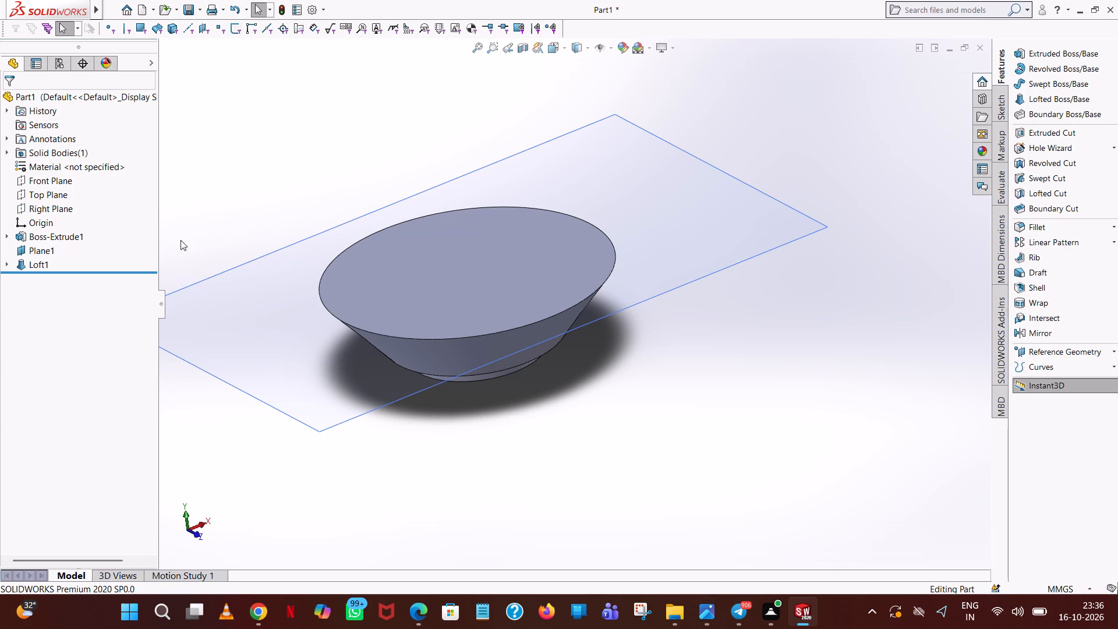
Hide the offset reference plane, Plane1.
{"action": "left_click", "coordinate": [45, 253]}
{"action": "left_click", "coordinate": [69, 234]}
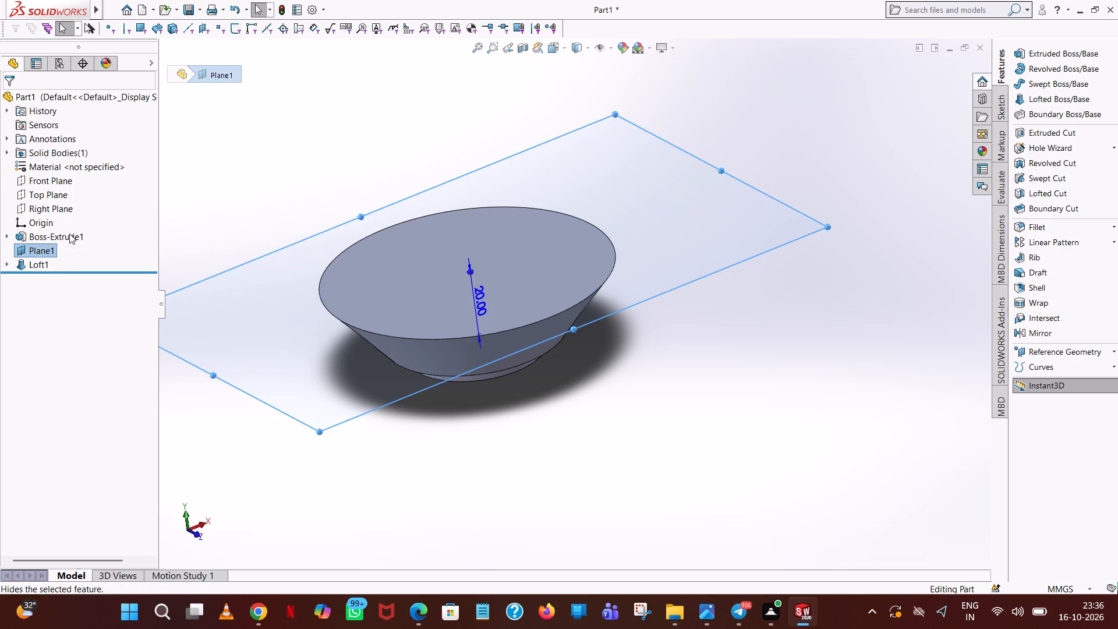
Create a reference plane offset 11.71+17.54+11.71 mm (40.96 mm) above the lofted taper's top face.
{"action": "left_click", "coordinate": [1038, 355]}
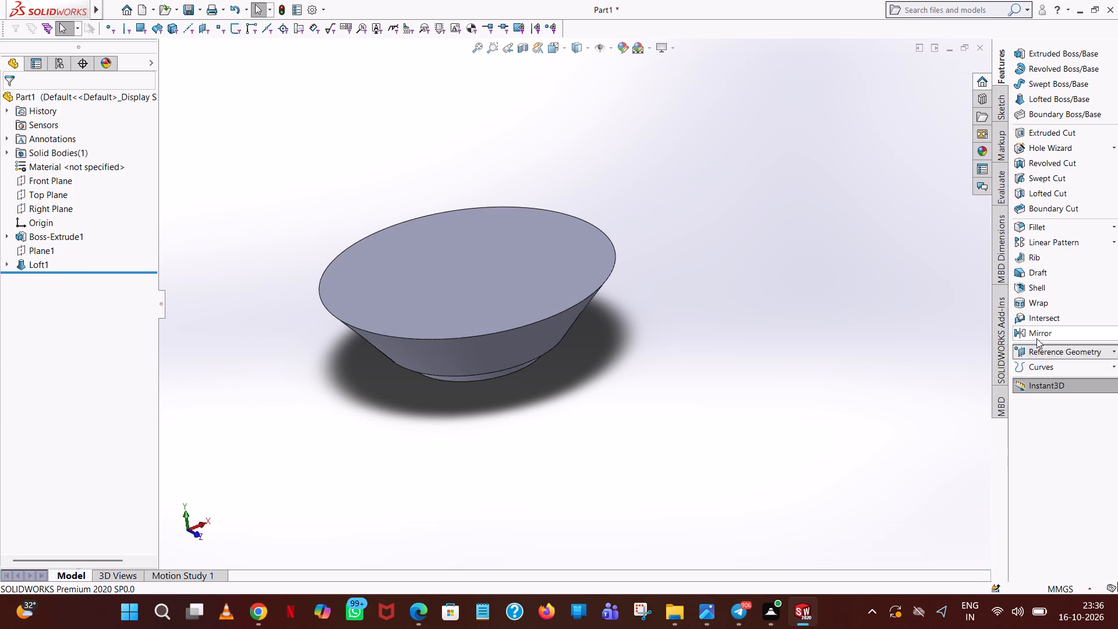
{"action": "left_click", "coordinate": [1023, 353]}
{"action": "left_click", "coordinate": [571, 262]}
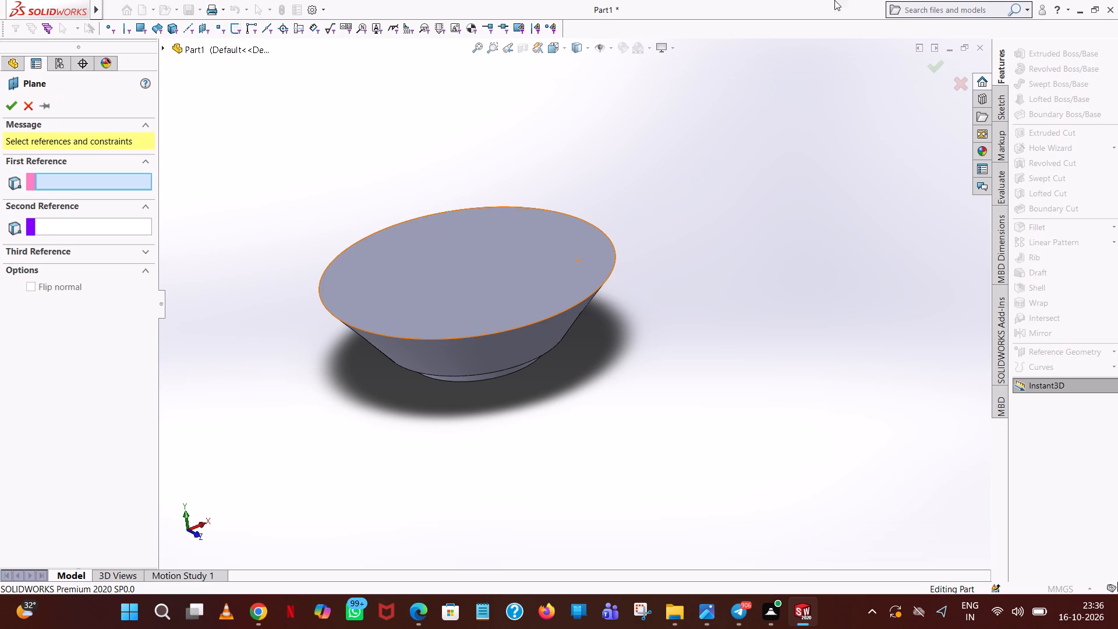
{"action": "middle_click_drag", "start_coordinate": [687, 440], "coordinate": [688, 422]}
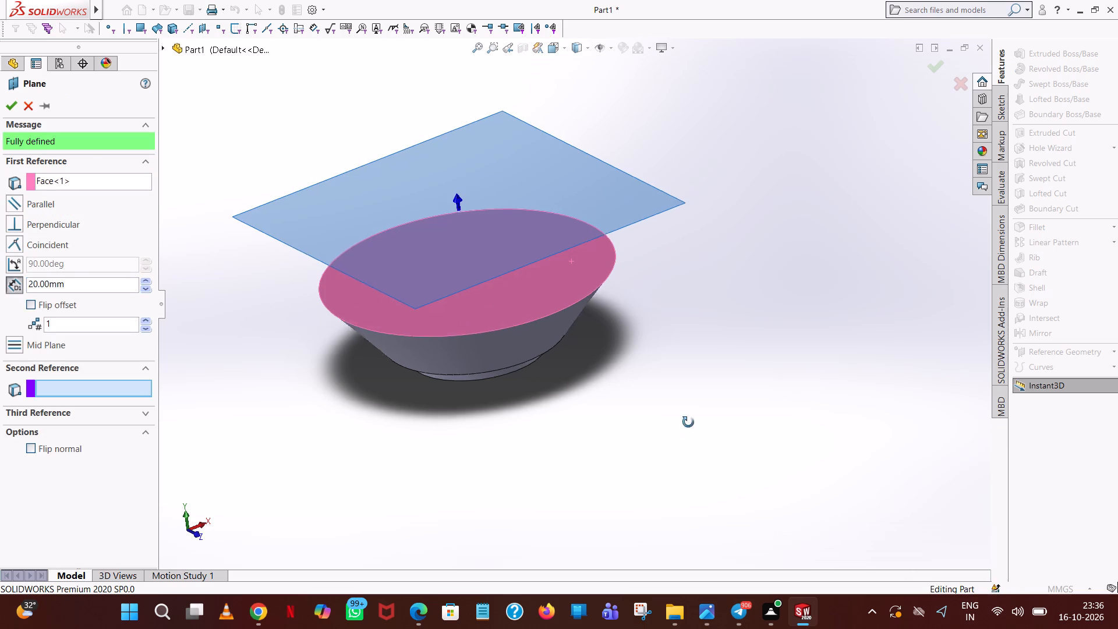
{"action": "middle_click_drag", "start_coordinate": [688, 422], "coordinate": [687, 387]}
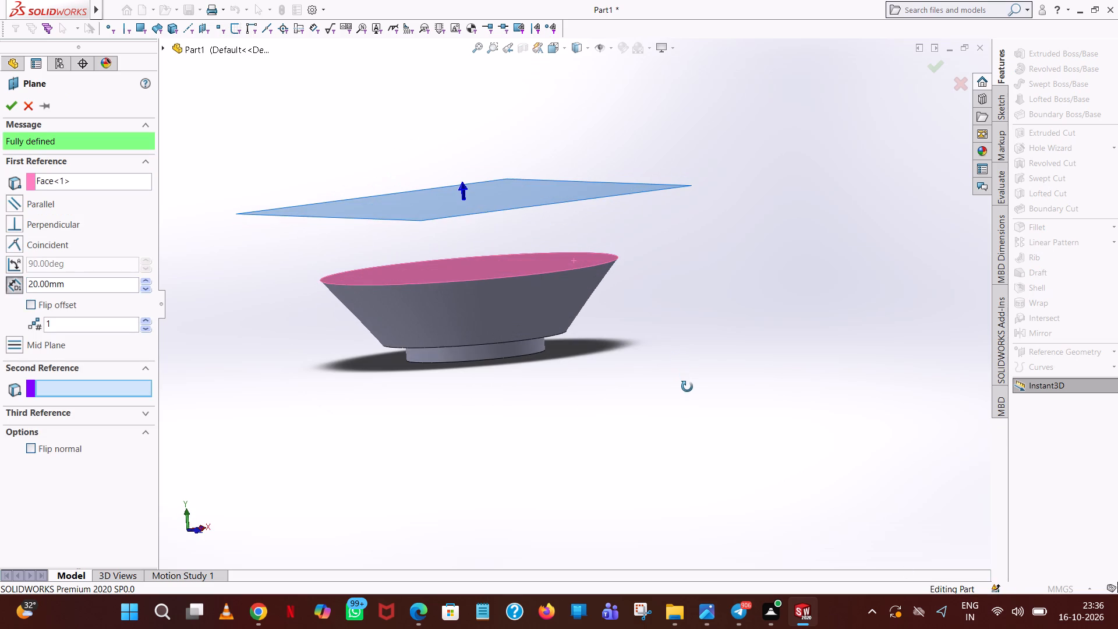
{"action": "middle_click_drag", "start_coordinate": [687, 387], "coordinate": [689, 398]}
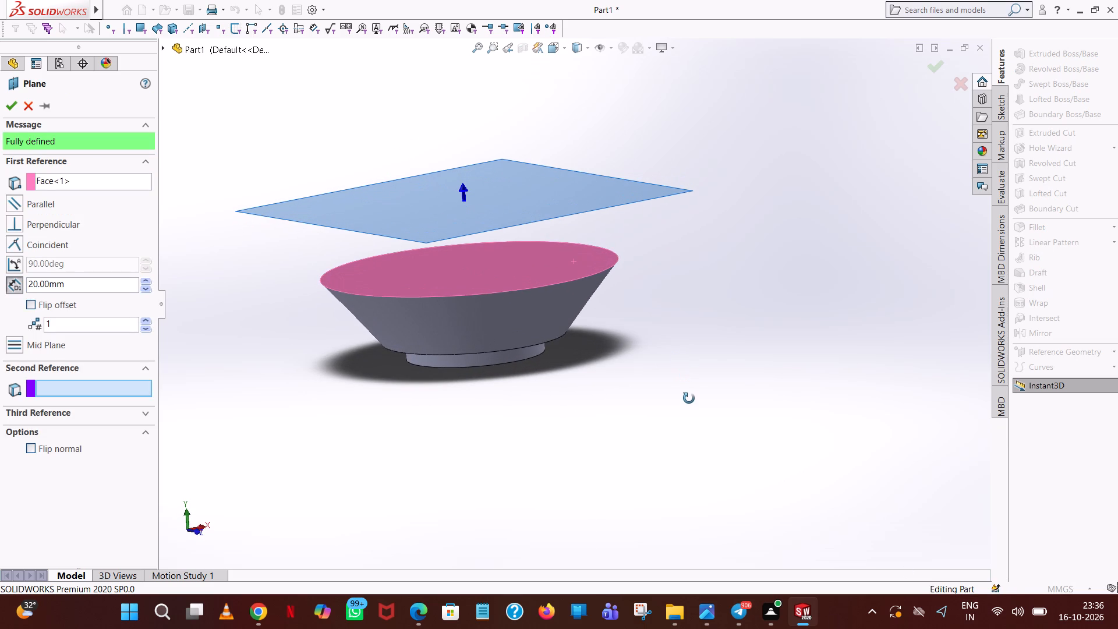
{"action": "middle_click_drag", "start_coordinate": [689, 398], "coordinate": [689, 400]}
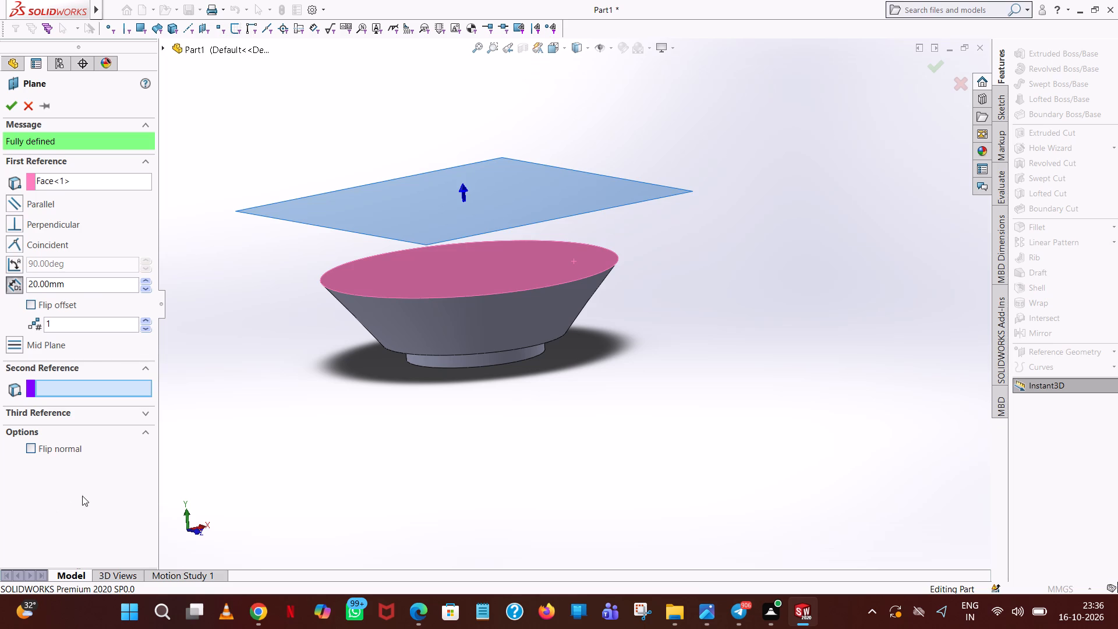
{"action": "double_click", "coordinate": [67, 283]}
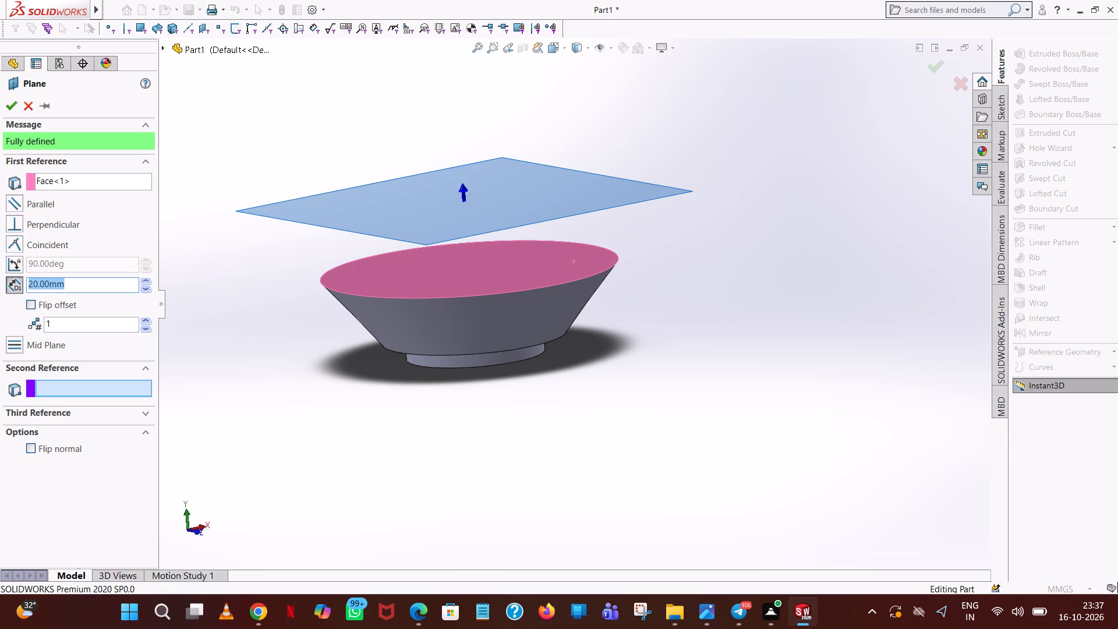
{"action": "type", "text": "11"}
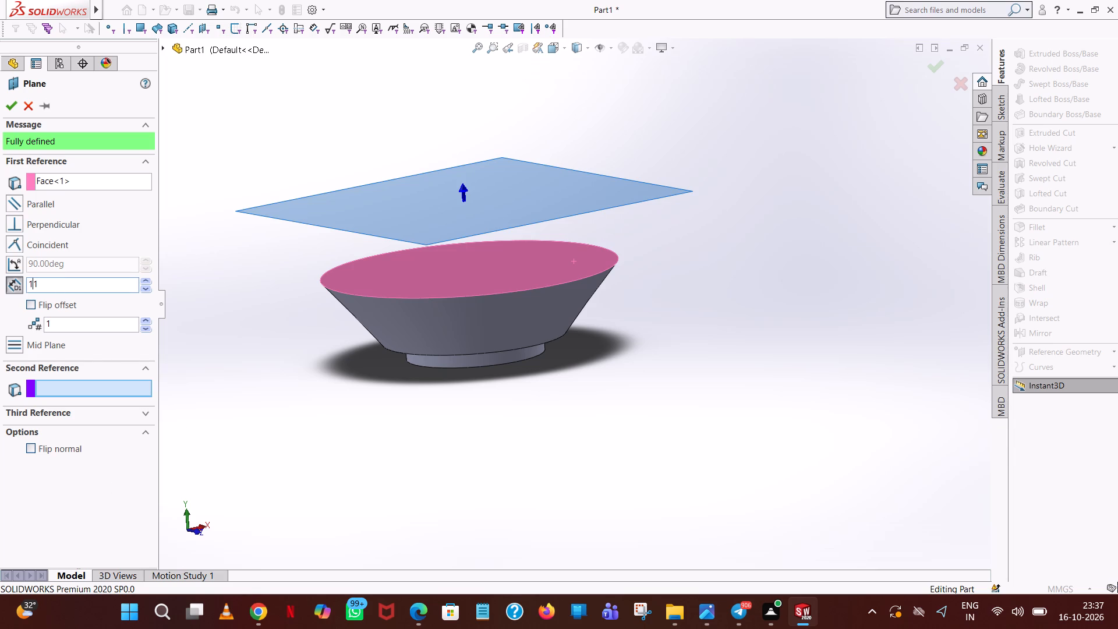
{"action": "type", "text": ".71"}
{"action": "key", "text": "plus"}
{"action": "type", "text": "17"}
{"action": "key", "text": "period"}
{"action": "type", "text": "54"}
{"action": "key", "text": "plus"}
{"action": "type", "text": "11.71"}
{"action": "key", "text": "Return"}
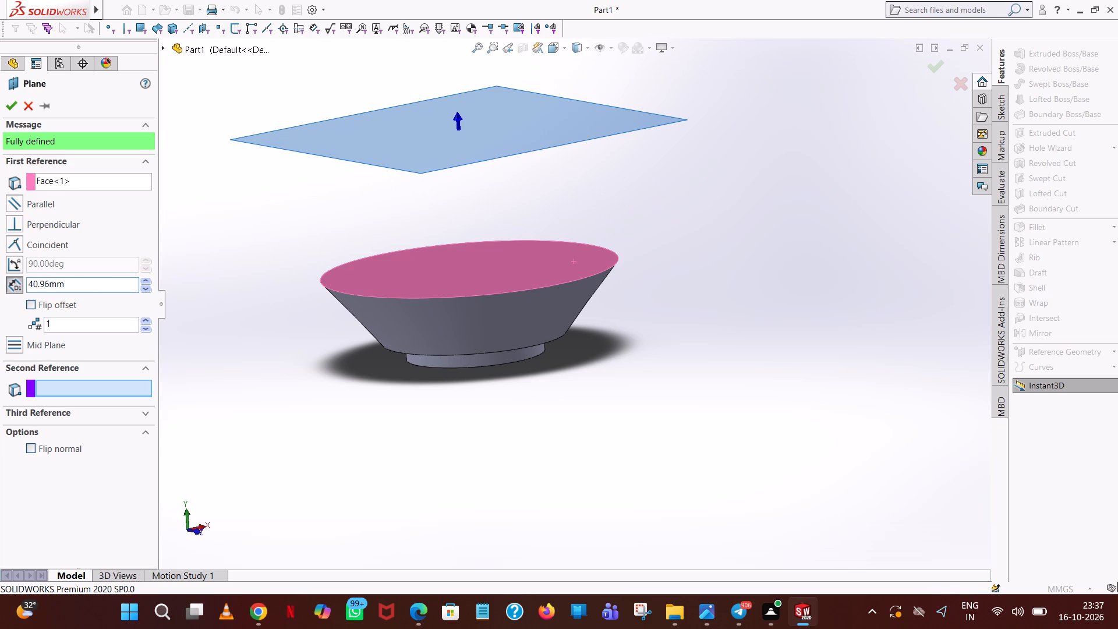
{"action": "left_click", "coordinate": [11, 106]}
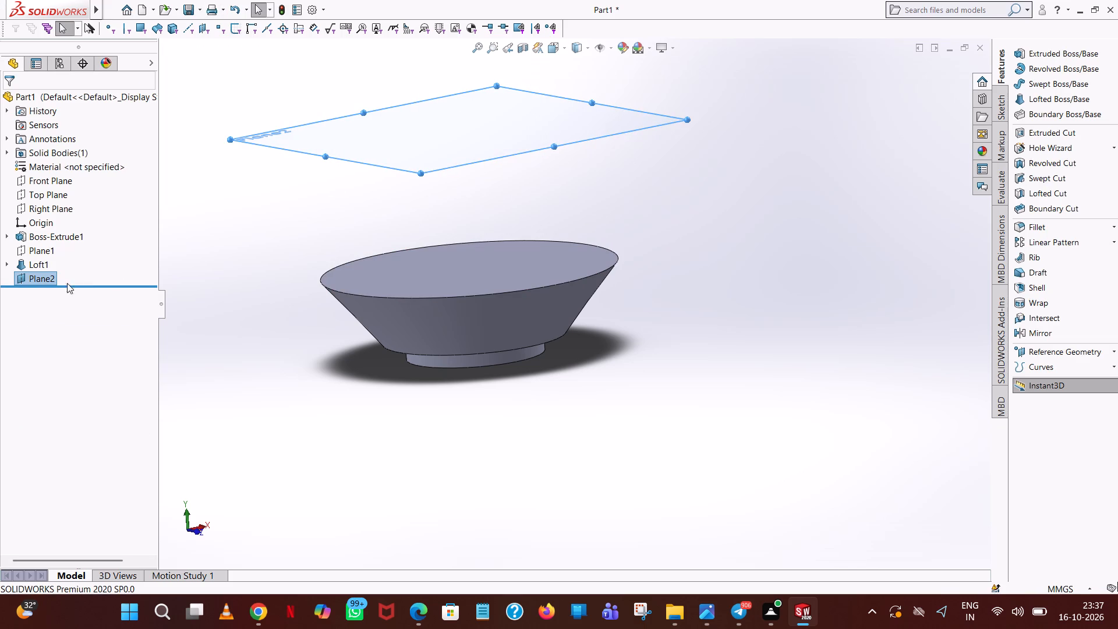
Sketch a circle of radius 35 mm centred on the origin on the new offset plane, Plane2, and exit the sketch.
{"action": "left_click", "coordinate": [36, 278]}
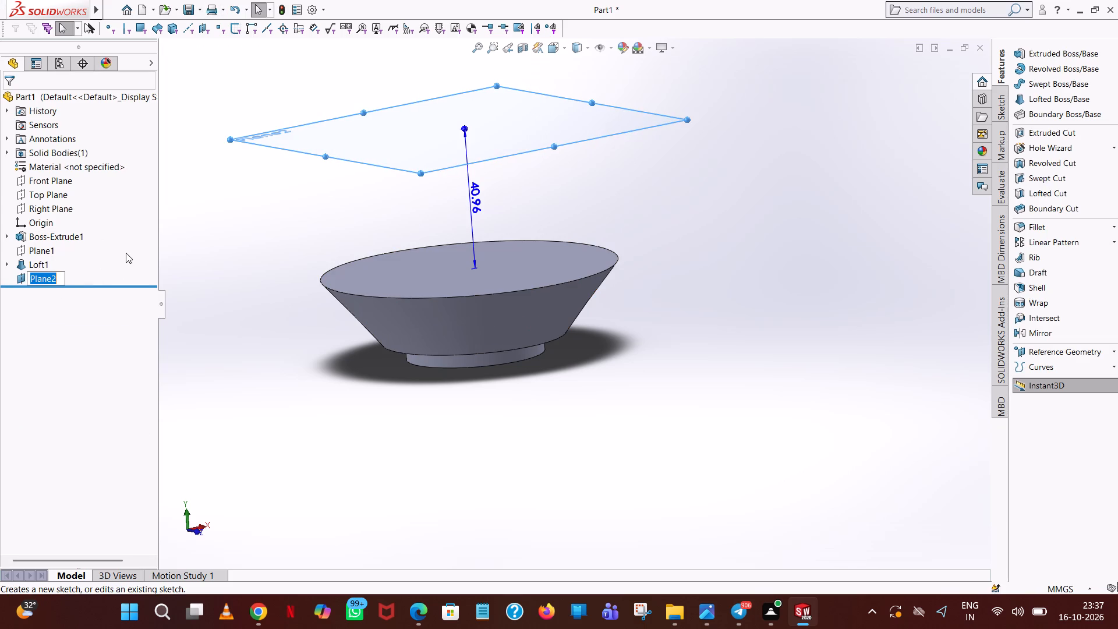
{"action": "left_click", "coordinate": [126, 253]}
{"action": "left_click", "coordinate": [52, 275]}
{"action": "left_click", "coordinate": [177, 280]}
{"action": "left_click", "coordinate": [45, 277]}
{"action": "left_click", "coordinate": [54, 262]}
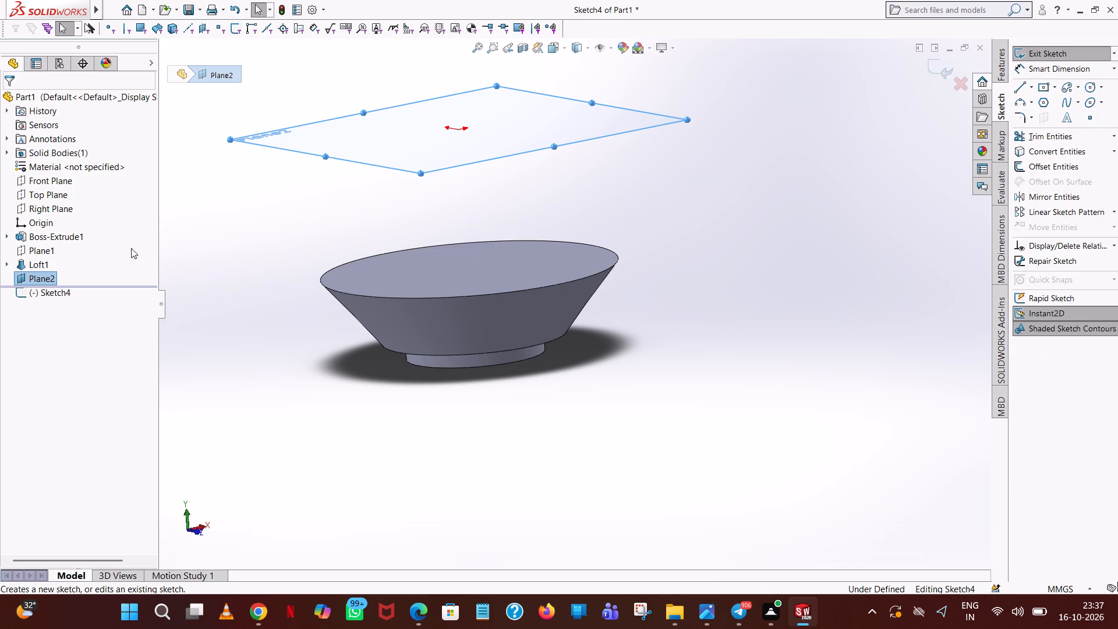
{"action": "scroll", "coordinate": [296, 216], "scroll_direction": "up", "scroll_amount": 3}
{"action": "middle_click_drag", "start_coordinate": [405, 214], "coordinate": [415, 422]}
{"action": "scroll", "coordinate": [415, 422], "scroll_direction": "up", "scroll_amount": 1}
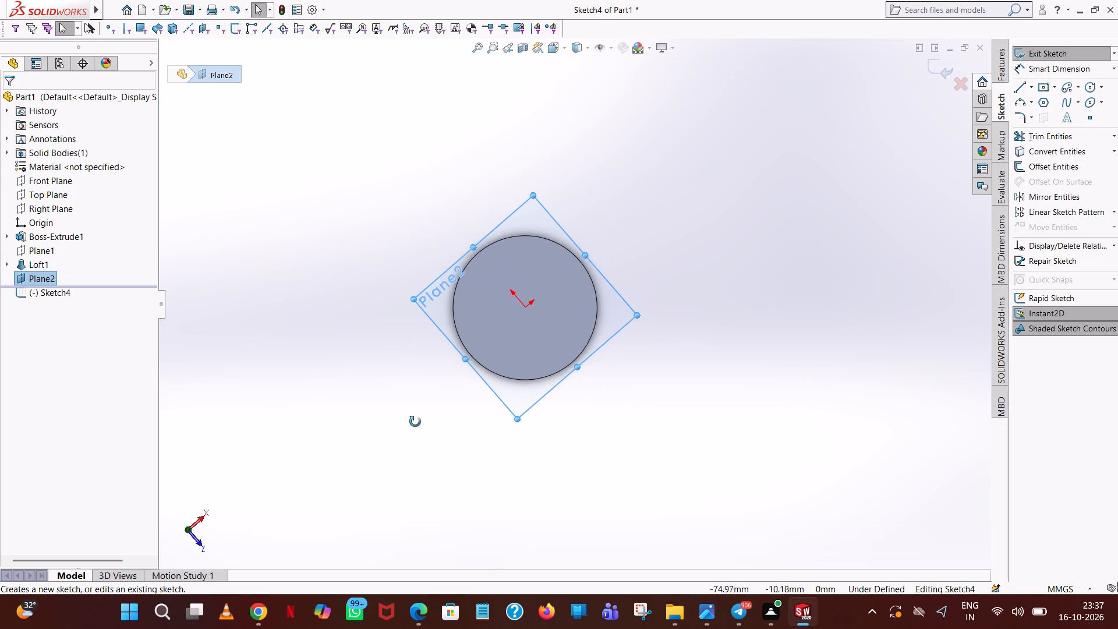
{"action": "middle_click_drag", "start_coordinate": [415, 422], "coordinate": [415, 422]}
{"action": "left_click", "coordinate": [562, 47]}
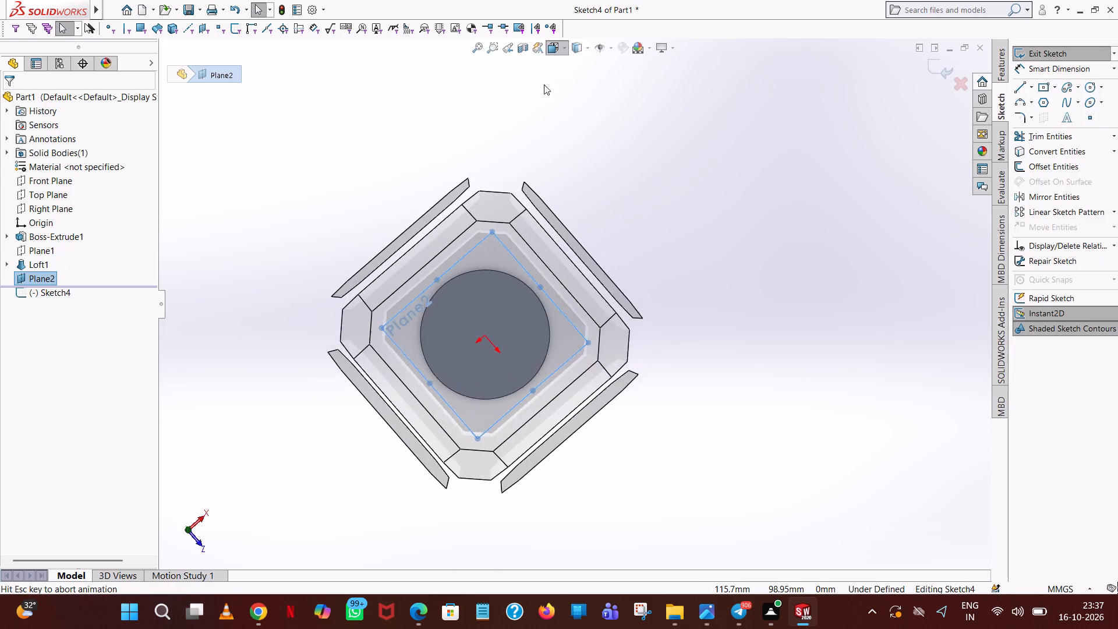
{"action": "left_click", "coordinate": [614, 113]}
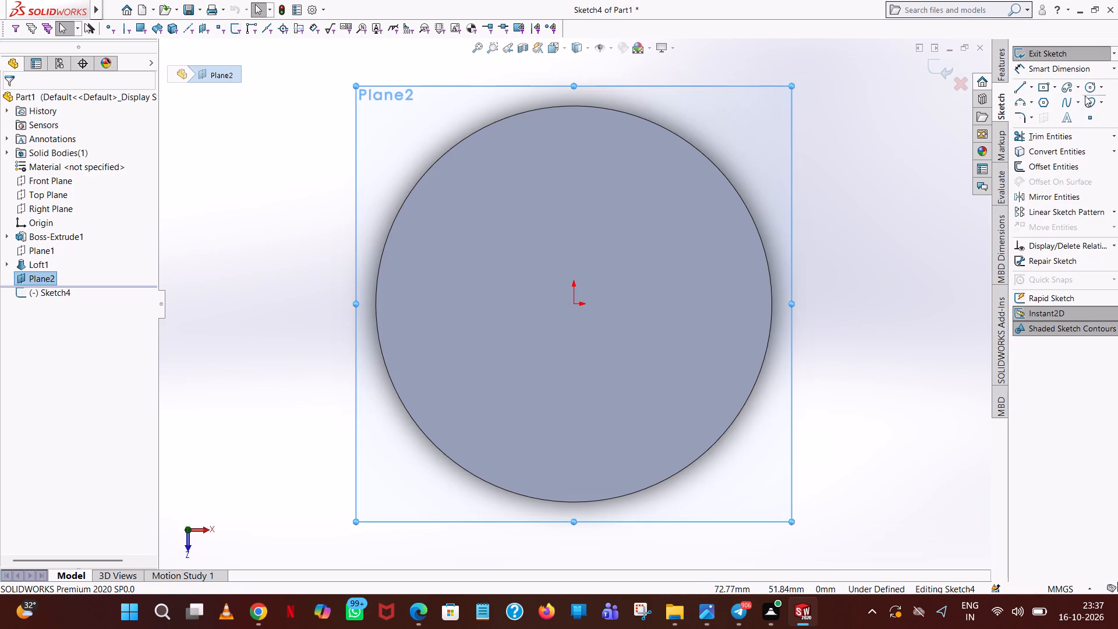
{"action": "left_click", "coordinate": [1089, 86]}
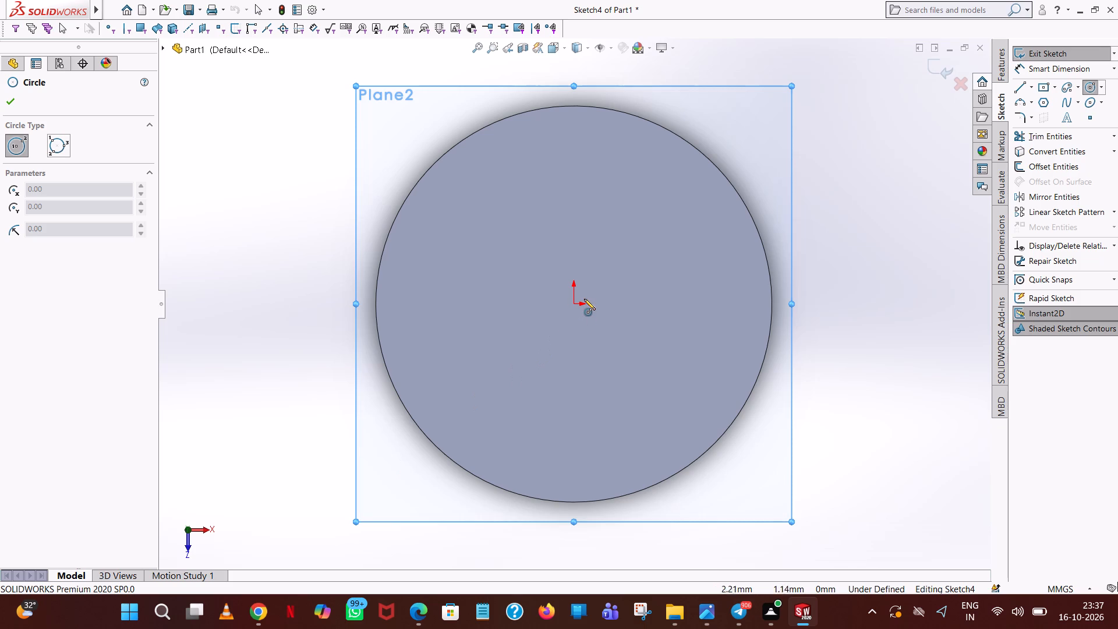
{"action": "left_click", "coordinate": [574, 302]}
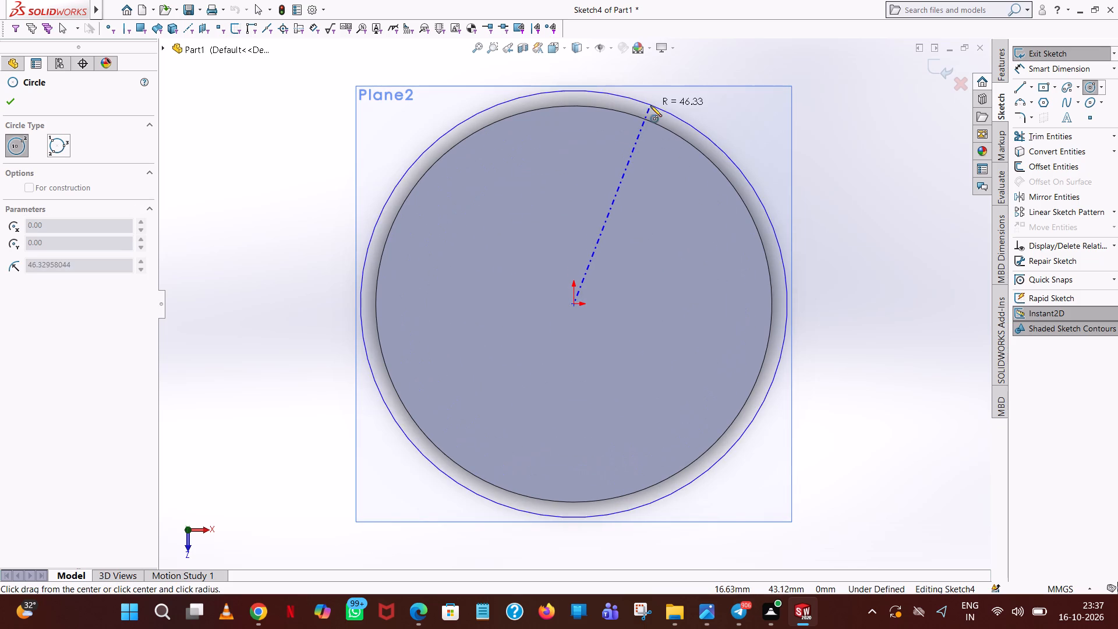
{"action": "left_click", "coordinate": [625, 139]}
{"action": "type", "text": "35"}
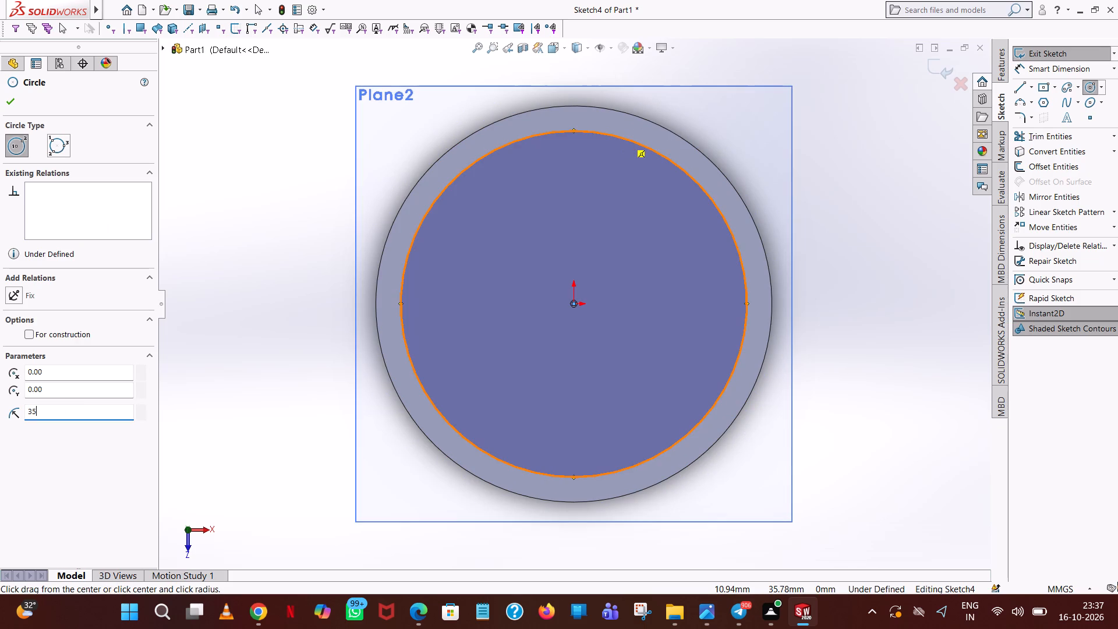
{"action": "key", "text": "Return"}
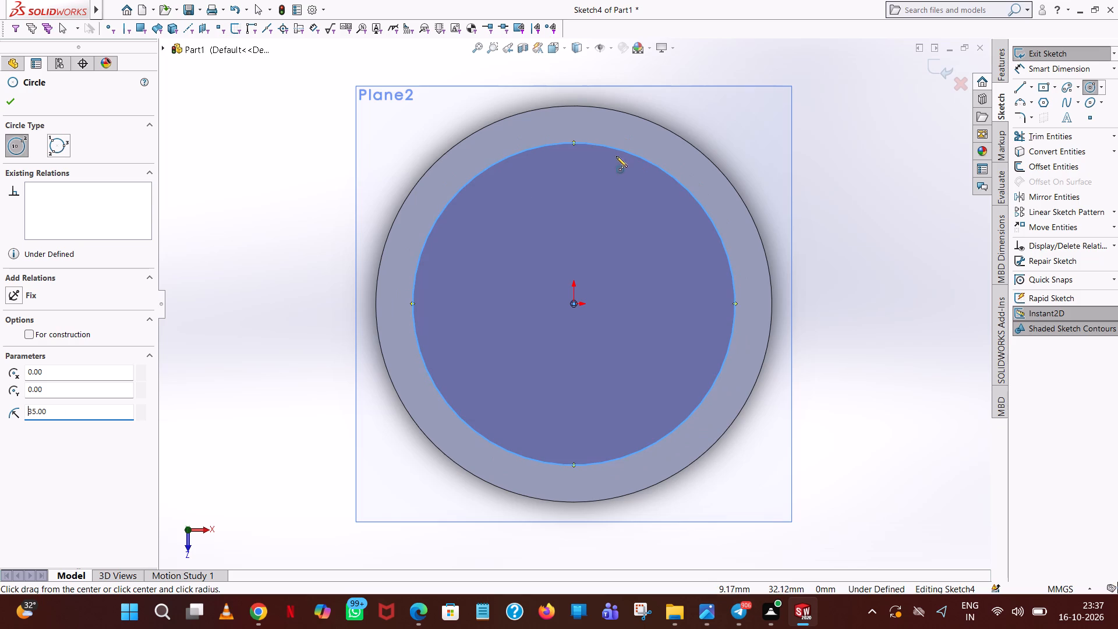
{"action": "left_click", "coordinate": [8, 105]}
{"action": "middle_click_drag", "start_coordinate": [793, 434], "coordinate": [845, 286]}
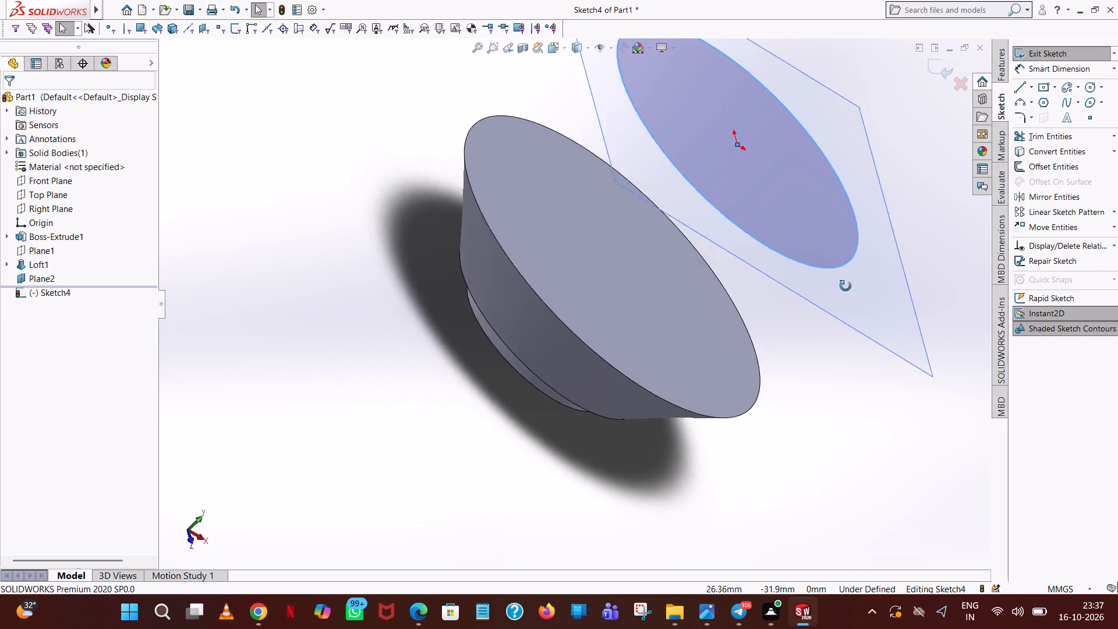
{"action": "middle_click_drag", "start_coordinate": [845, 286], "coordinate": [735, 185]}
{"action": "scroll", "coordinate": [727, 195], "scroll_direction": "up", "scroll_amount": 1}
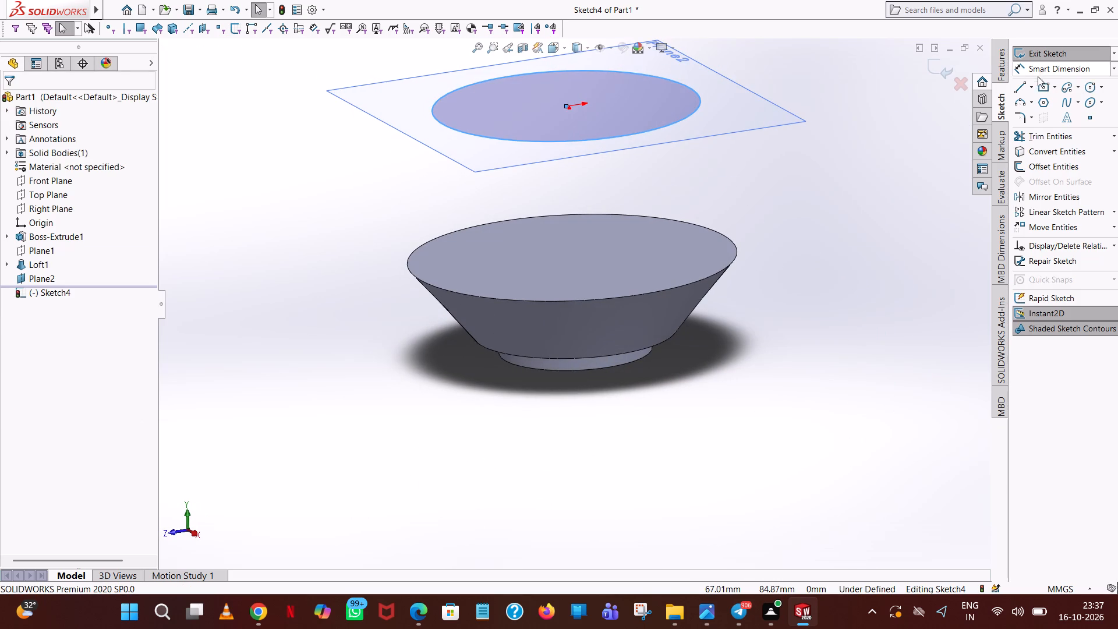
{"action": "left_click", "coordinate": [1005, 65]}
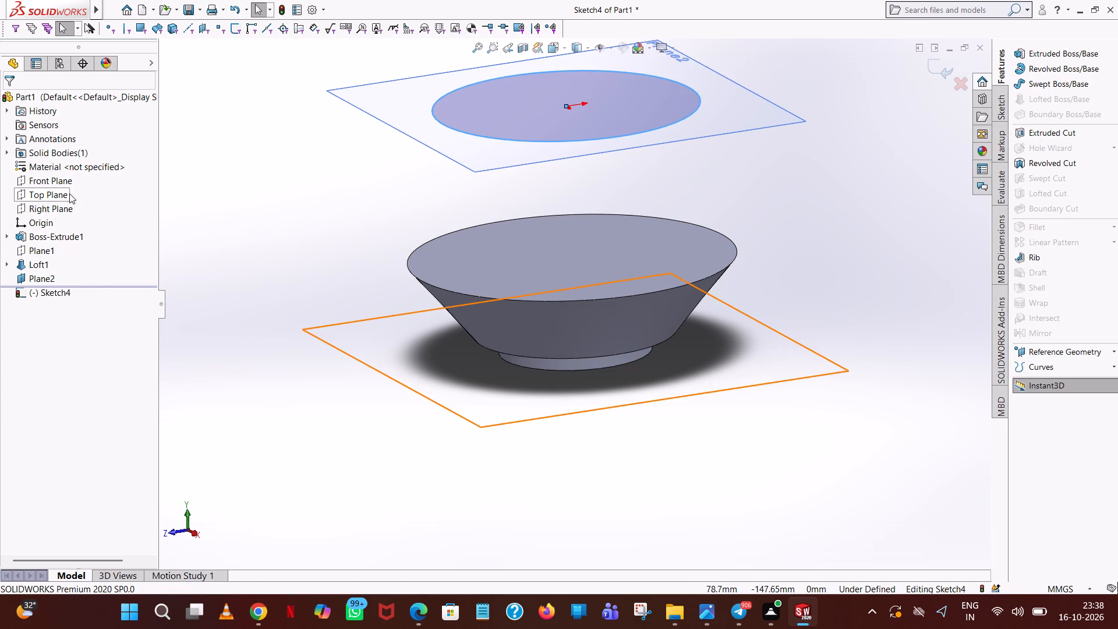
{"action": "left_click", "coordinate": [1003, 64]}
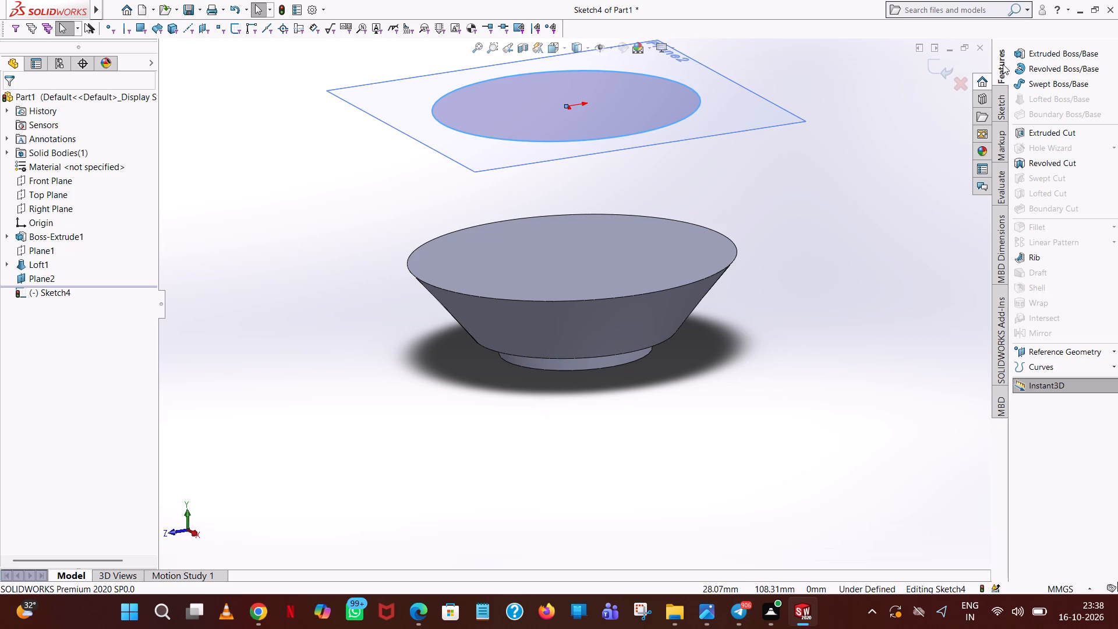
{"action": "left_click", "coordinate": [1003, 84]}
{"action": "left_click", "coordinate": [1001, 94]}
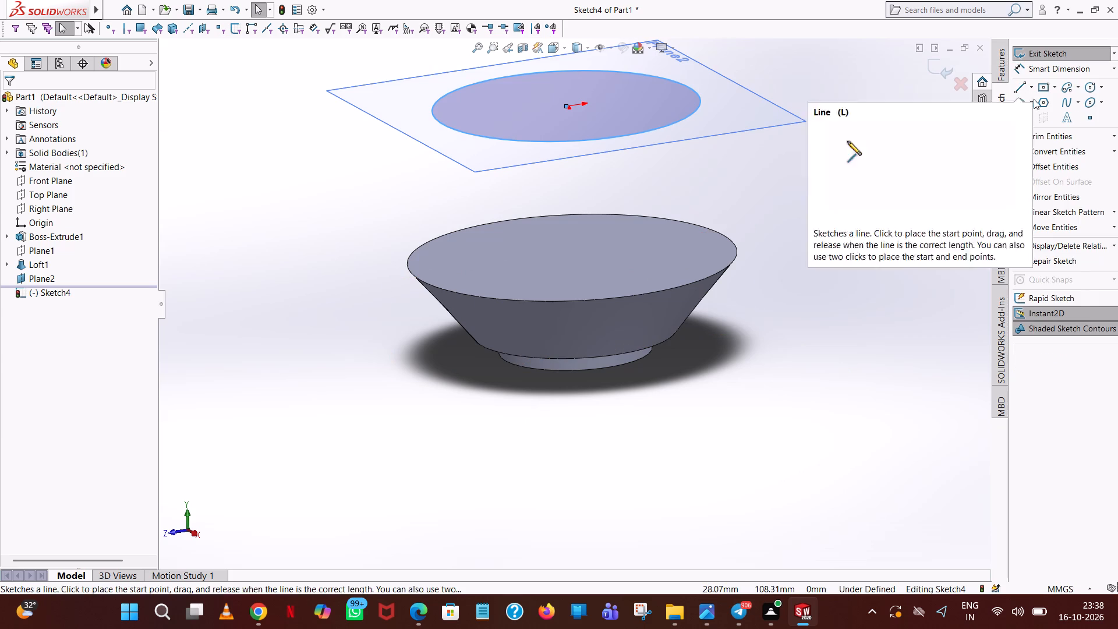
{"action": "left_click", "coordinate": [1035, 60]}
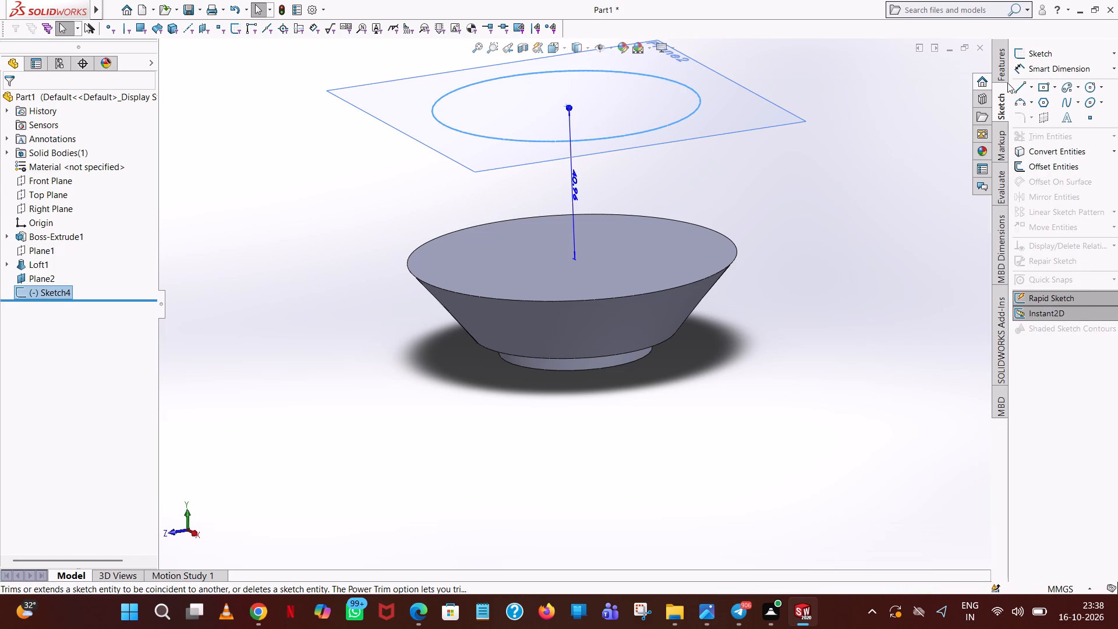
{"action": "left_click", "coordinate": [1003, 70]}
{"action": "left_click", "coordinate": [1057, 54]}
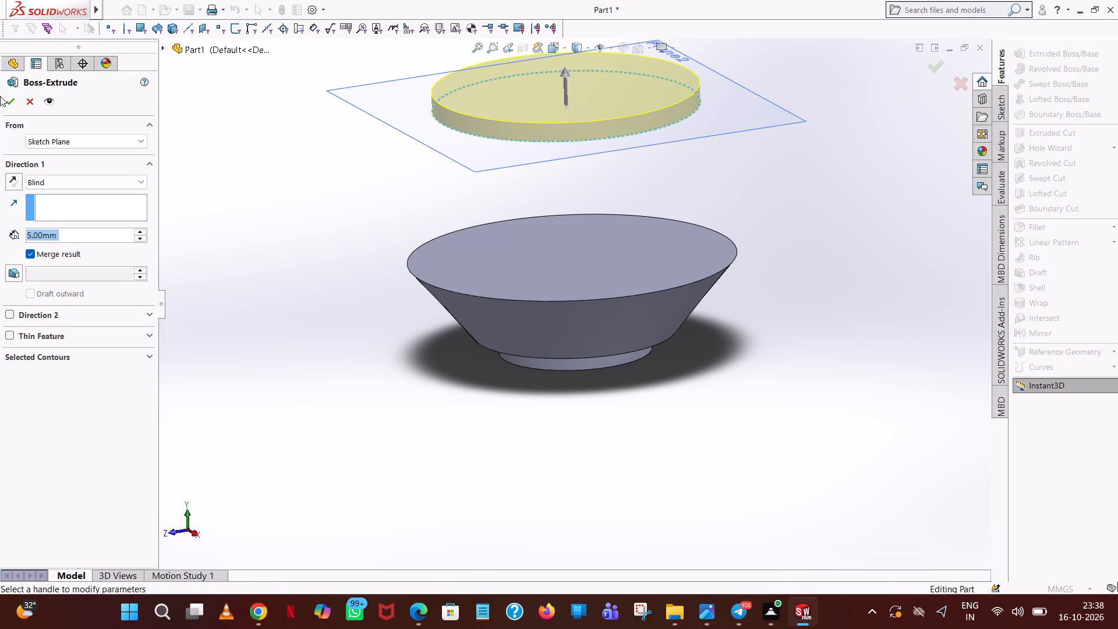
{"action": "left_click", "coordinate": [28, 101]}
Sketch a circle of radius 43 mm centred on the origin on the lofted taper's top face, matching its edge.
{"action": "left_click", "coordinate": [572, 282]}
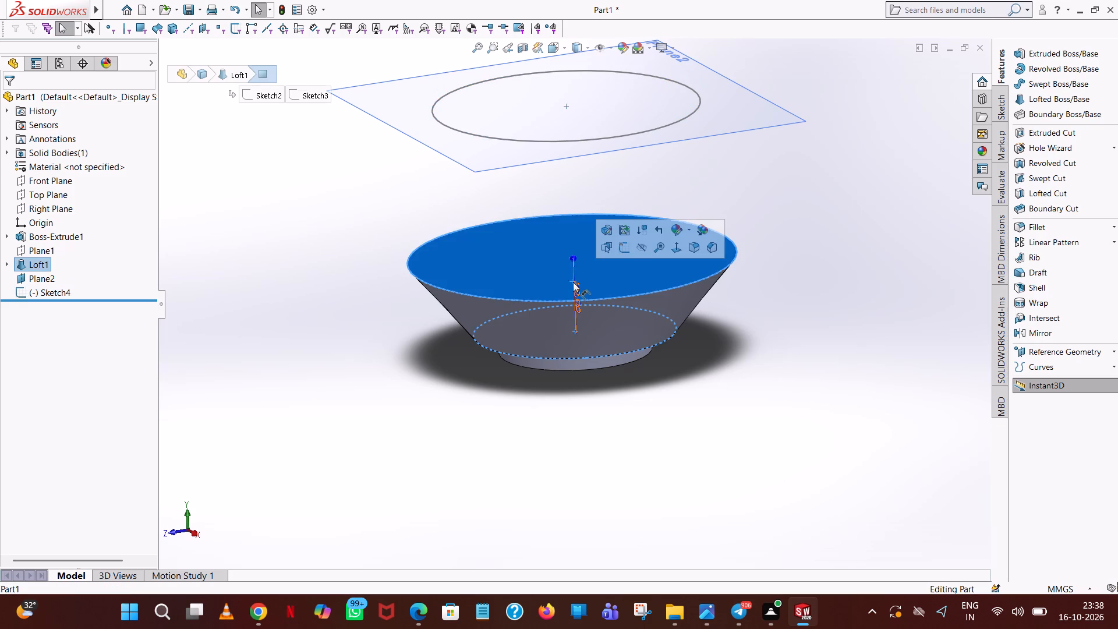
{"action": "left_click", "coordinate": [818, 294]}
{"action": "left_click", "coordinate": [1056, 59]}
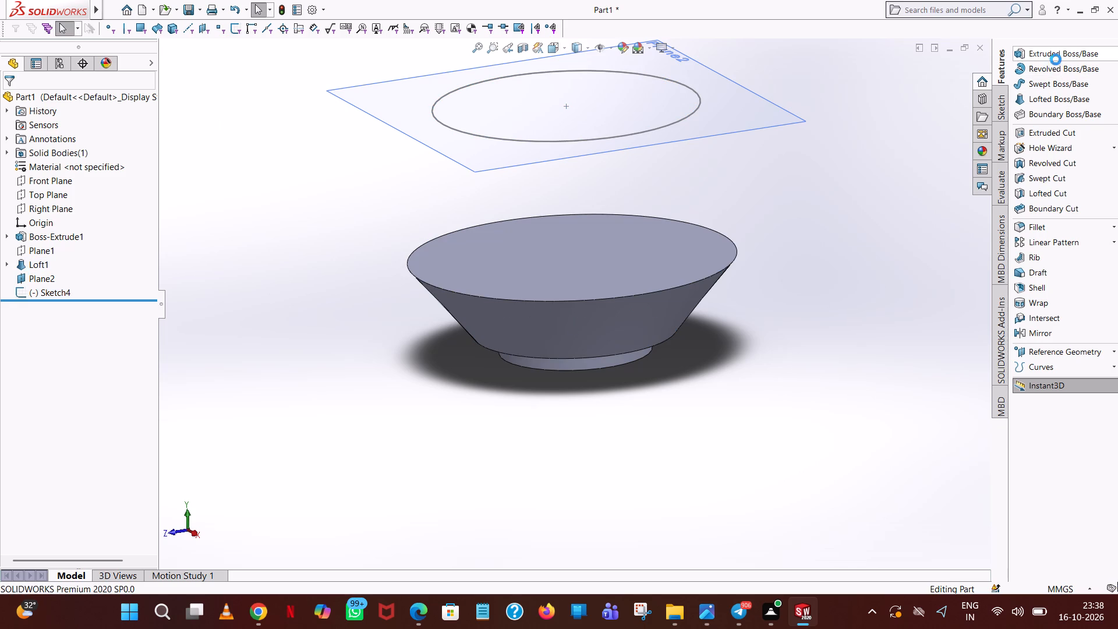
{"action": "left_click", "coordinate": [607, 255]}
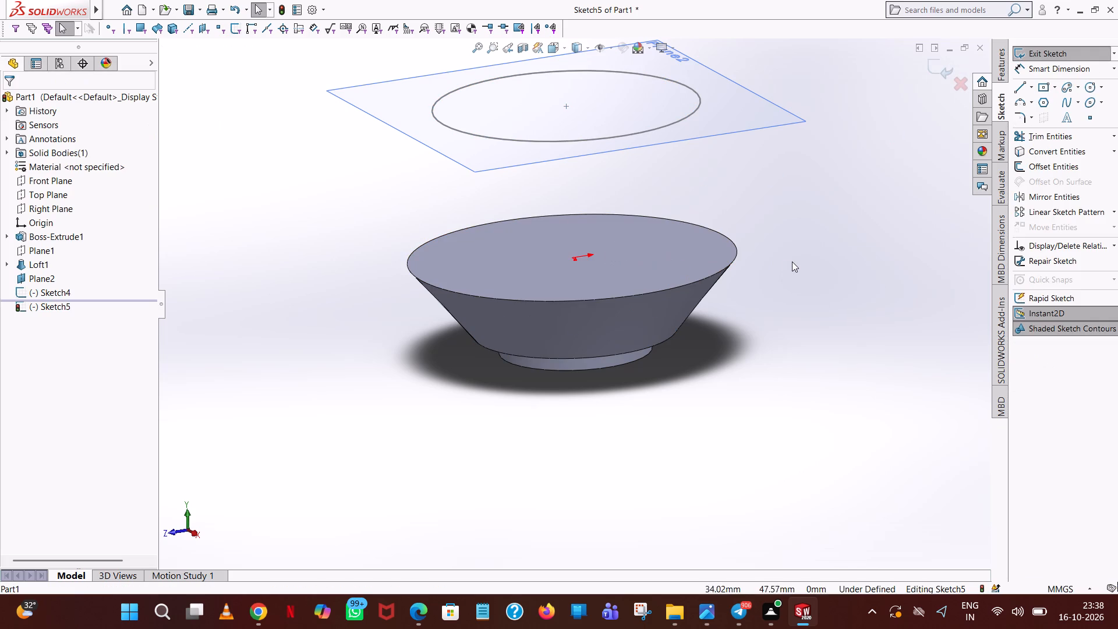
{"action": "middle_click_drag", "start_coordinate": [794, 310], "coordinate": [784, 457]}
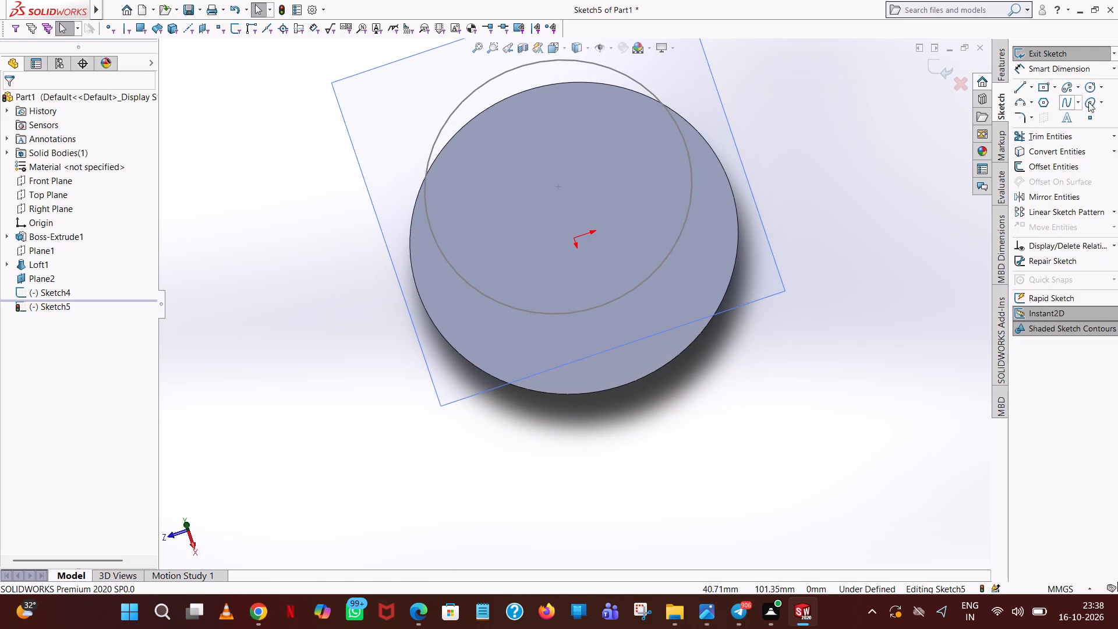
{"action": "left_click", "coordinate": [1089, 81]}
{"action": "left_click", "coordinate": [573, 236]}
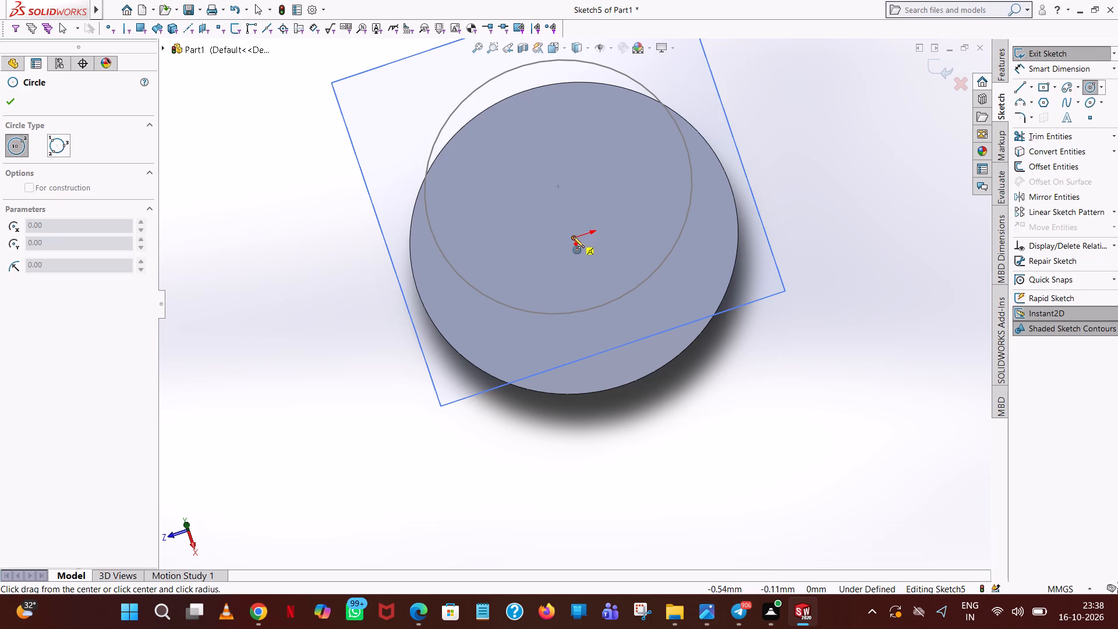
{"action": "left_click", "coordinate": [733, 198]}
{"action": "right_click", "coordinate": [733, 197]}
{"action": "left_click", "coordinate": [762, 211]}
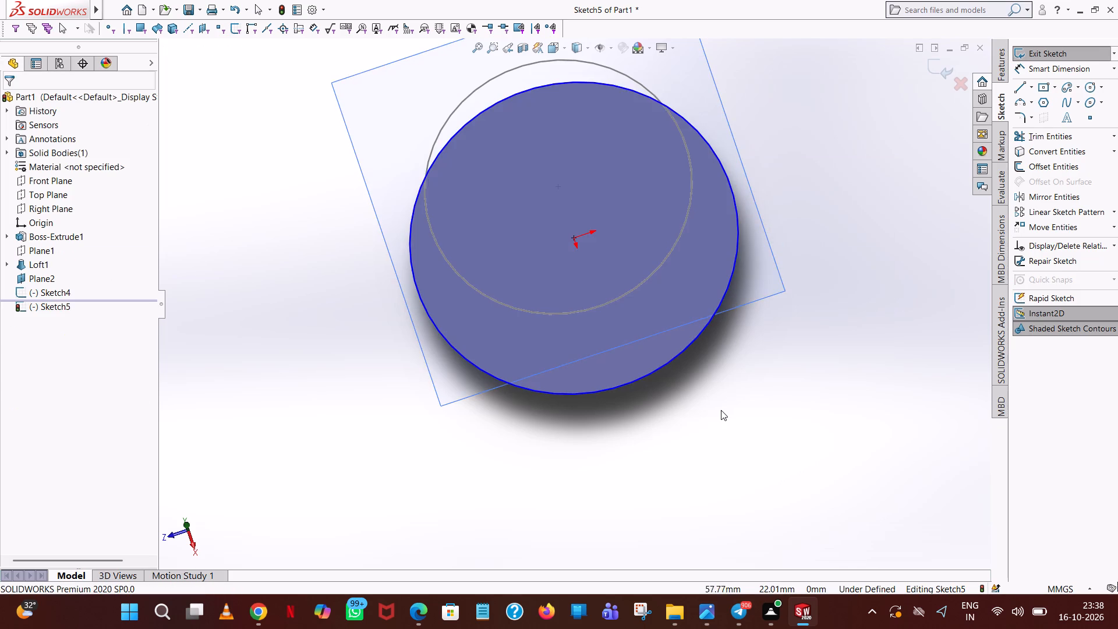
{"action": "scroll", "coordinate": [723, 410], "scroll_direction": "up", "scroll_amount": 1}
{"action": "middle_click_drag", "start_coordinate": [723, 409], "coordinate": [666, 199]}
{"action": "scroll", "coordinate": [723, 401], "scroll_direction": "up", "scroll_amount": 1}
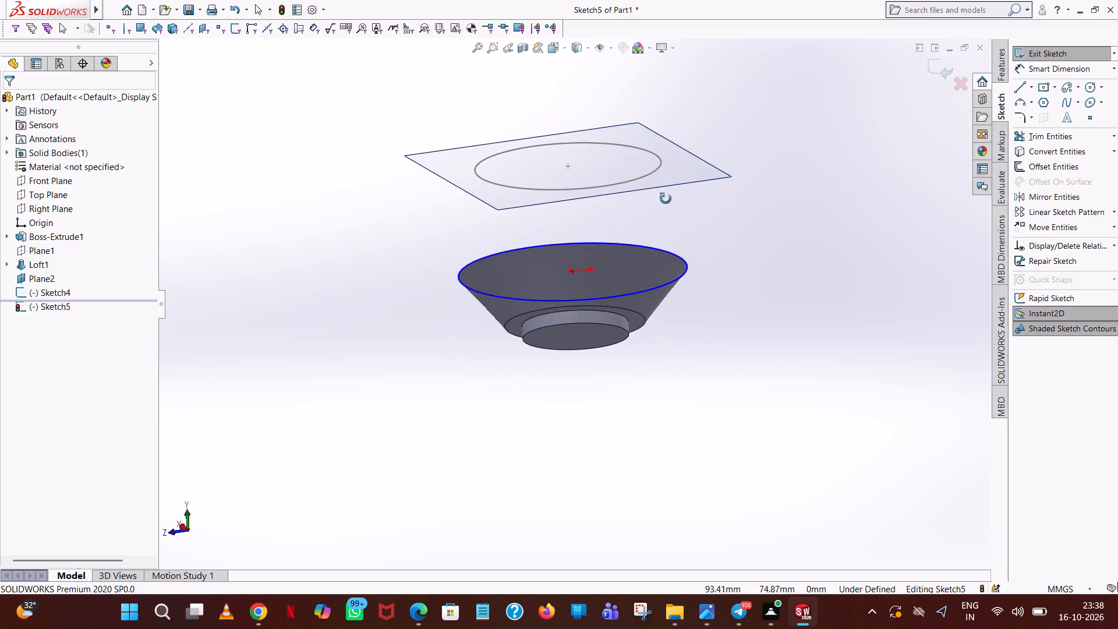
{"action": "middle_click_drag", "start_coordinate": [666, 199], "coordinate": [694, 274]}
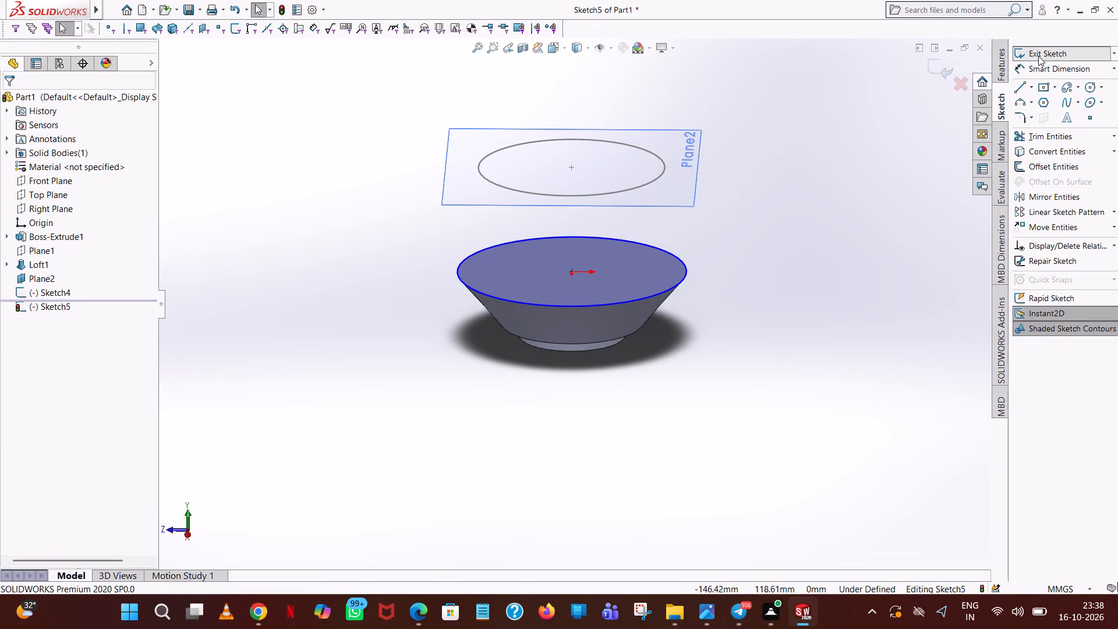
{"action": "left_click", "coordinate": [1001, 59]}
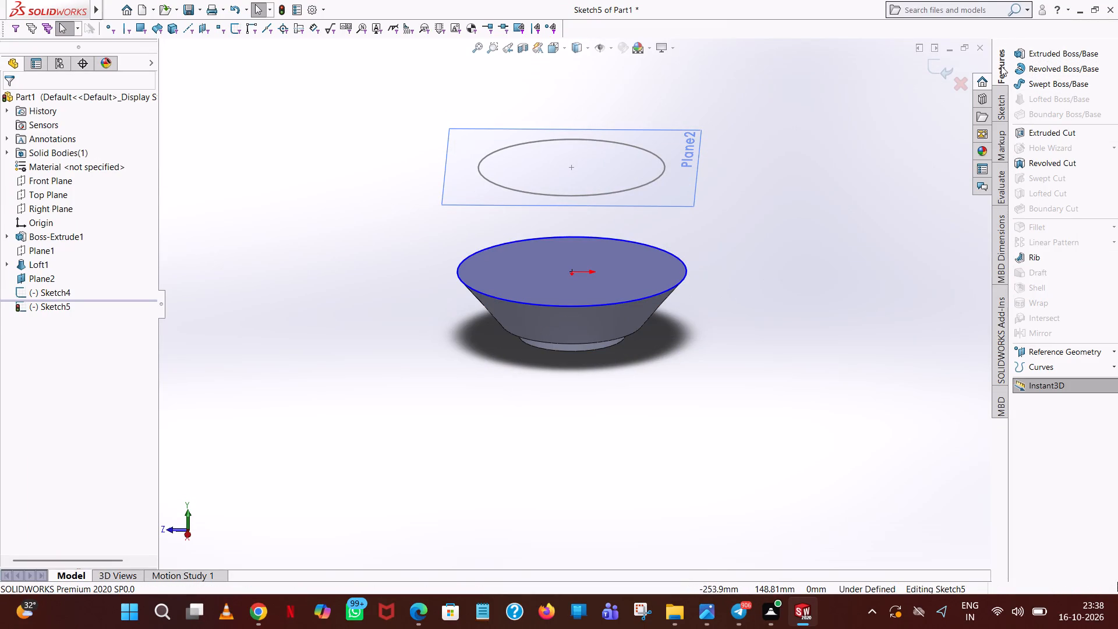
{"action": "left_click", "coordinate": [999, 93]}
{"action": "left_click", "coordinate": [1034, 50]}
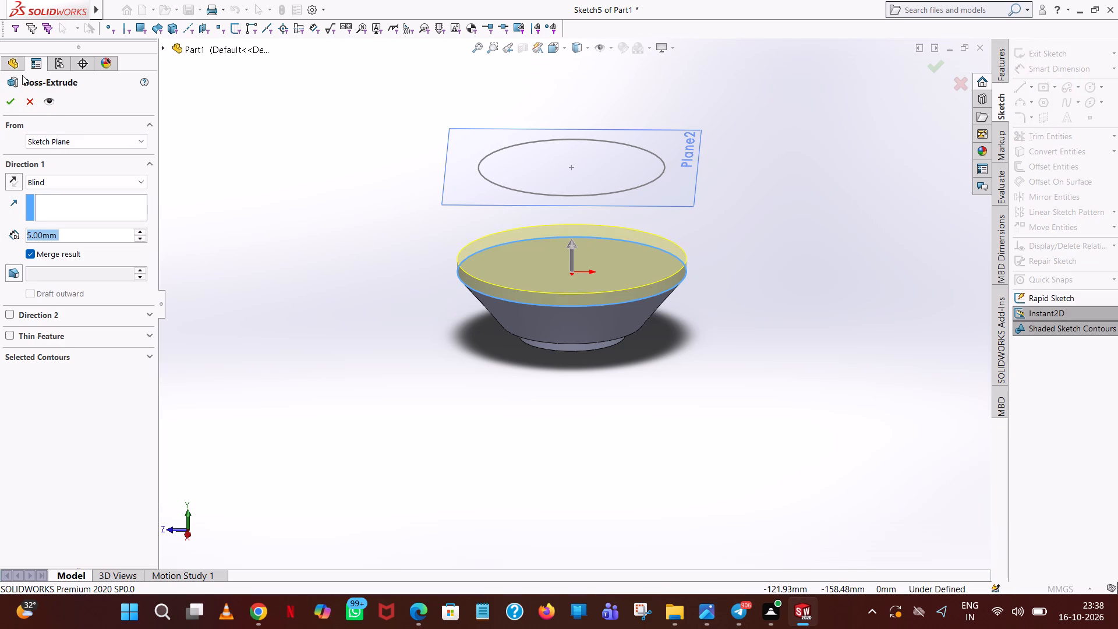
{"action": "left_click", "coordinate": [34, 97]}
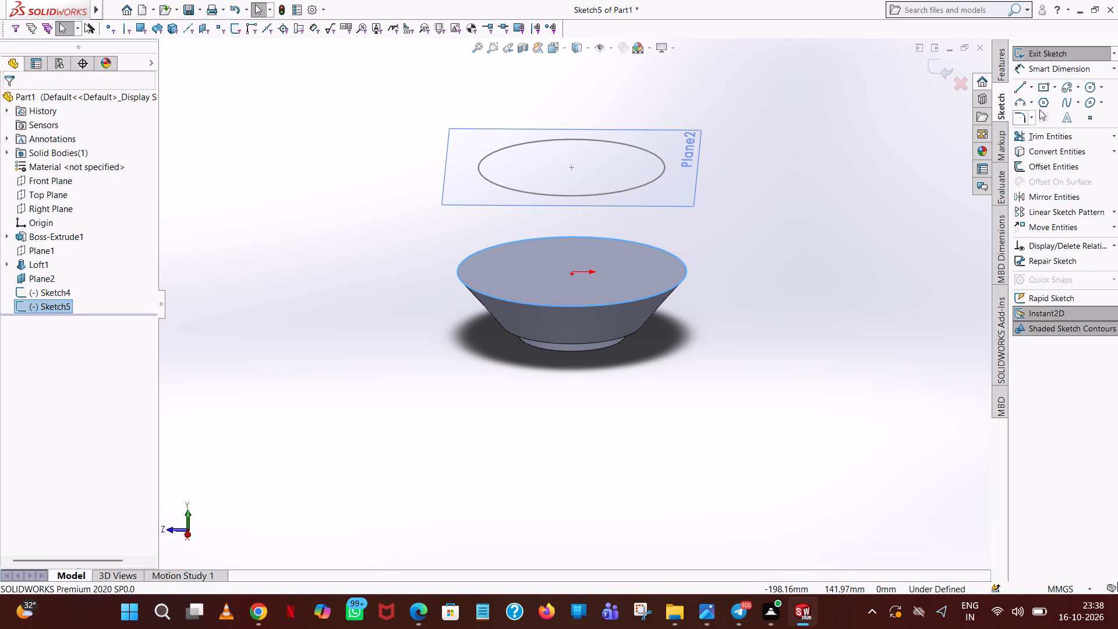
Exit the sketch and loft from the taper's top edge to the 35 mm-radius circle on Plane2, merging the result.
{"action": "left_click", "coordinate": [1004, 62]}
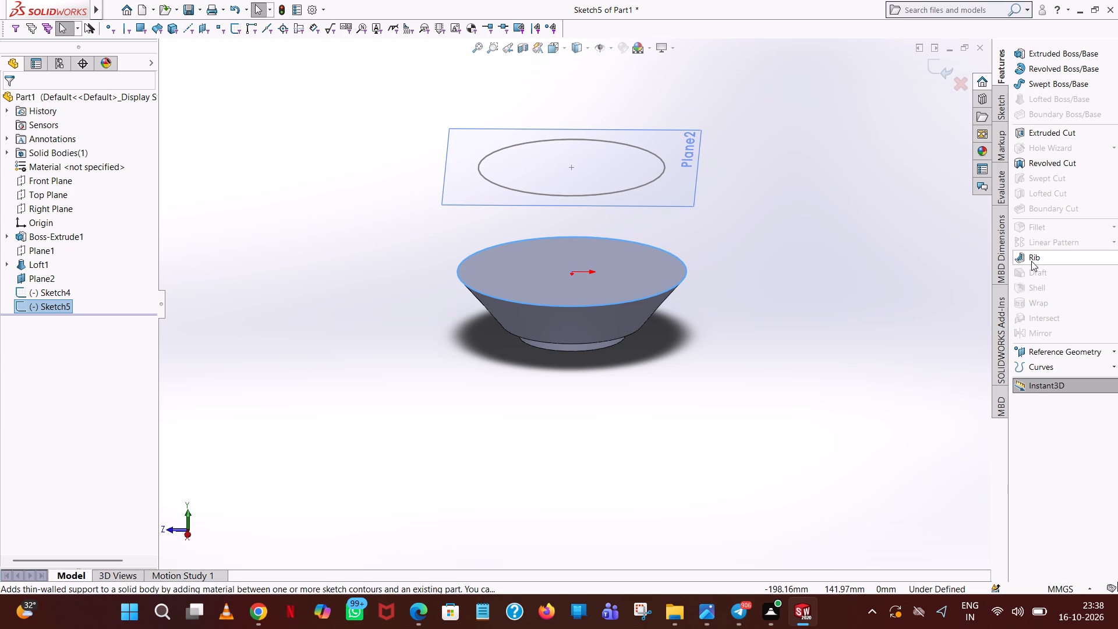
{"action": "scroll", "coordinate": [1024, 280], "scroll_direction": "down", "scroll_amount": 1}
{"action": "left_click", "coordinate": [1050, 56]}
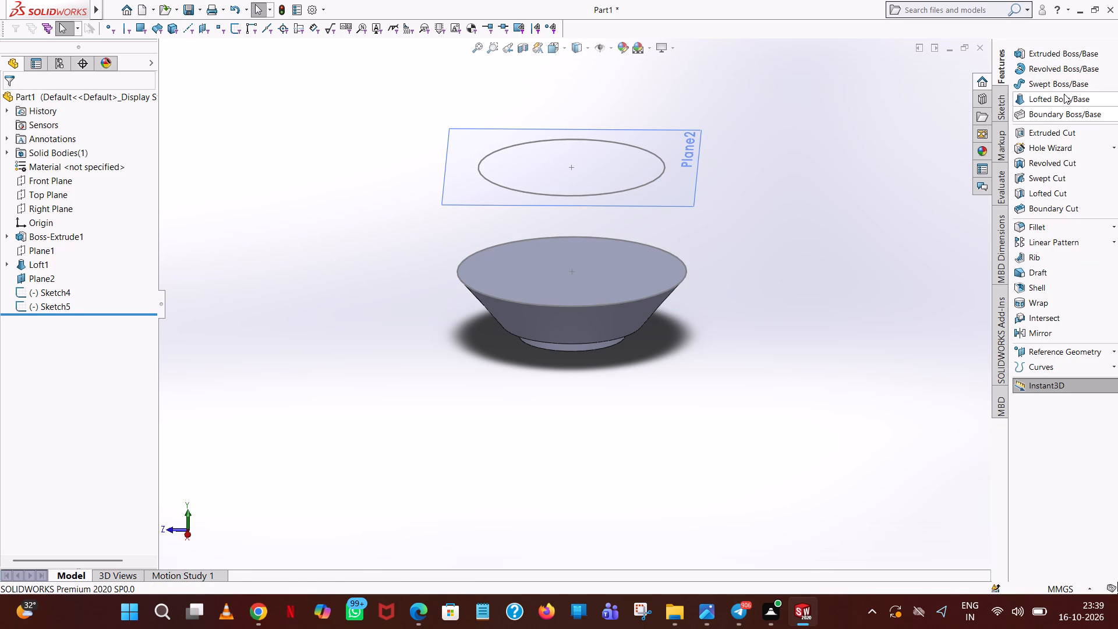
{"action": "left_click", "coordinate": [1064, 93]}
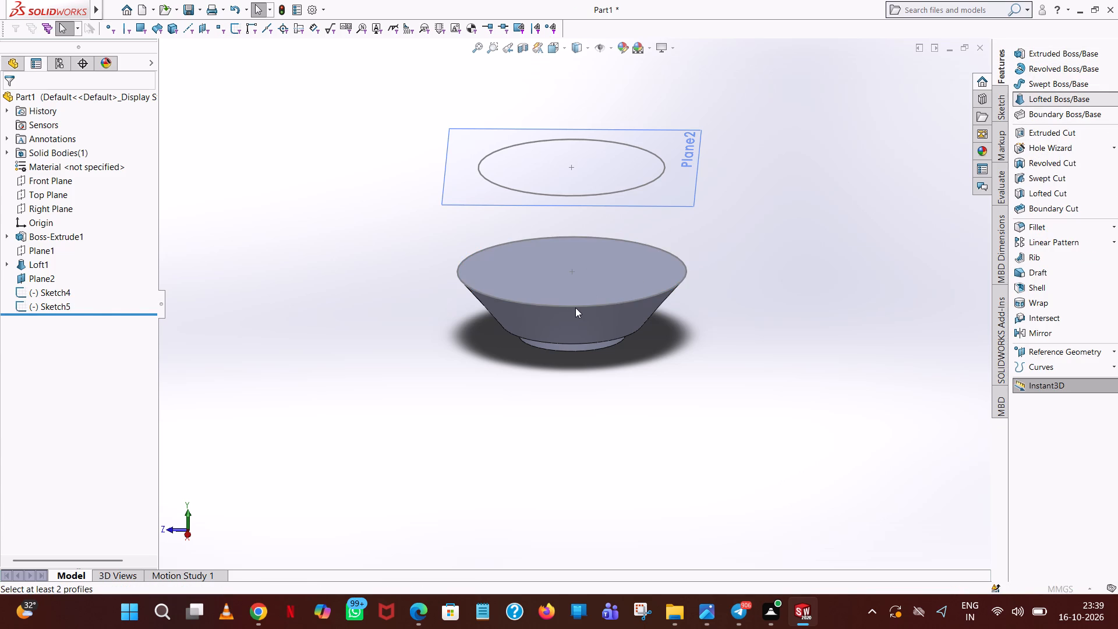
{"action": "left_click", "coordinate": [581, 308]}
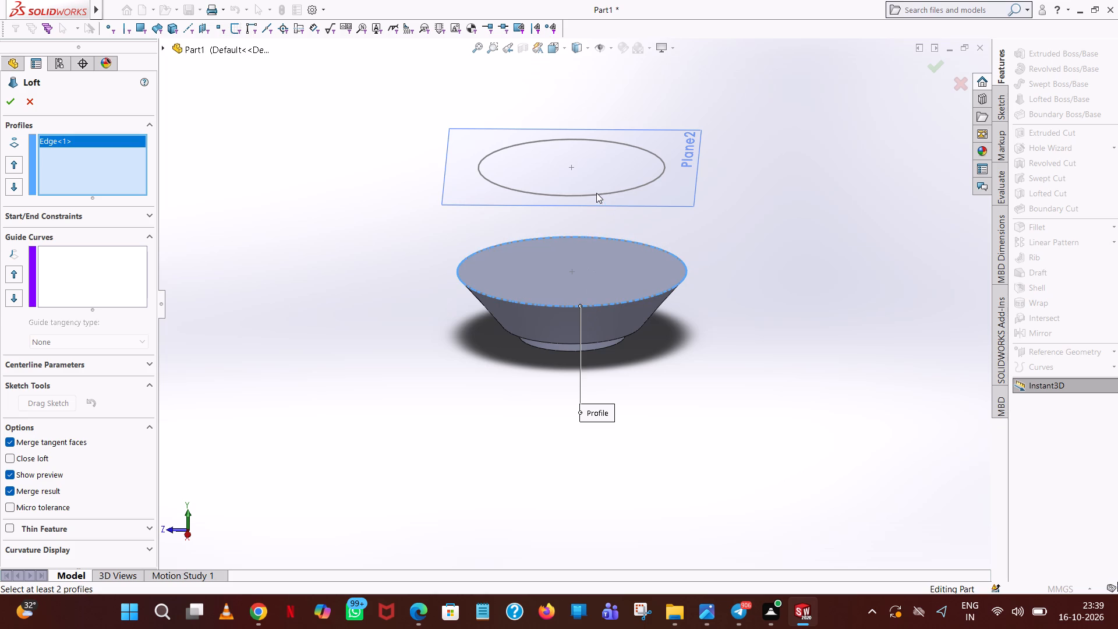
{"action": "left_click", "coordinate": [596, 193]}
{"action": "left_click", "coordinate": [595, 195]}
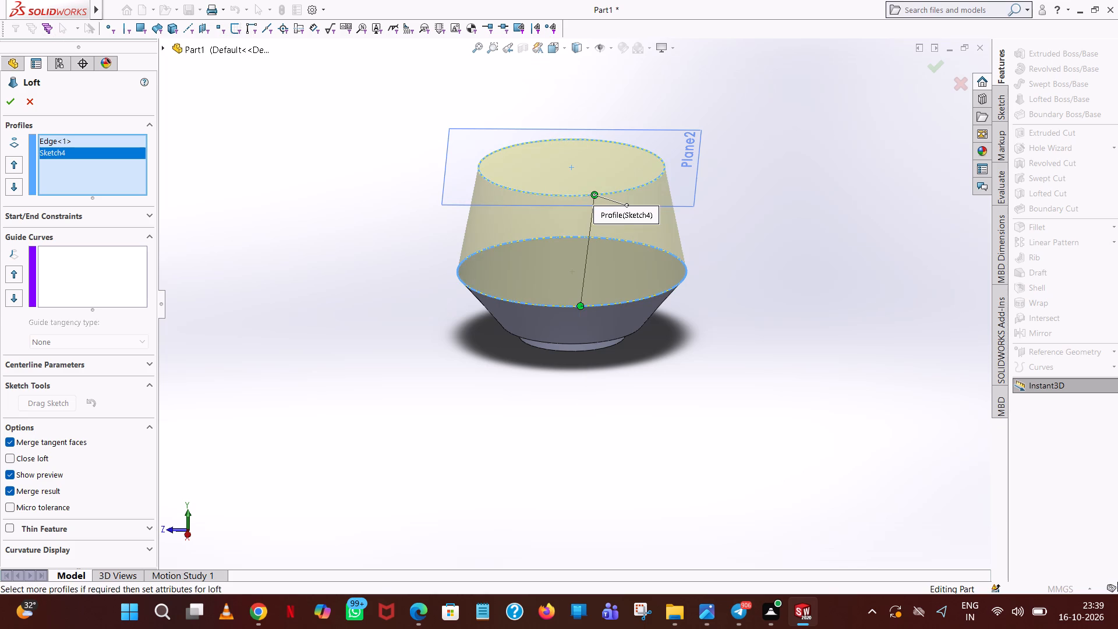
{"action": "left_click", "coordinate": [5, 94]}
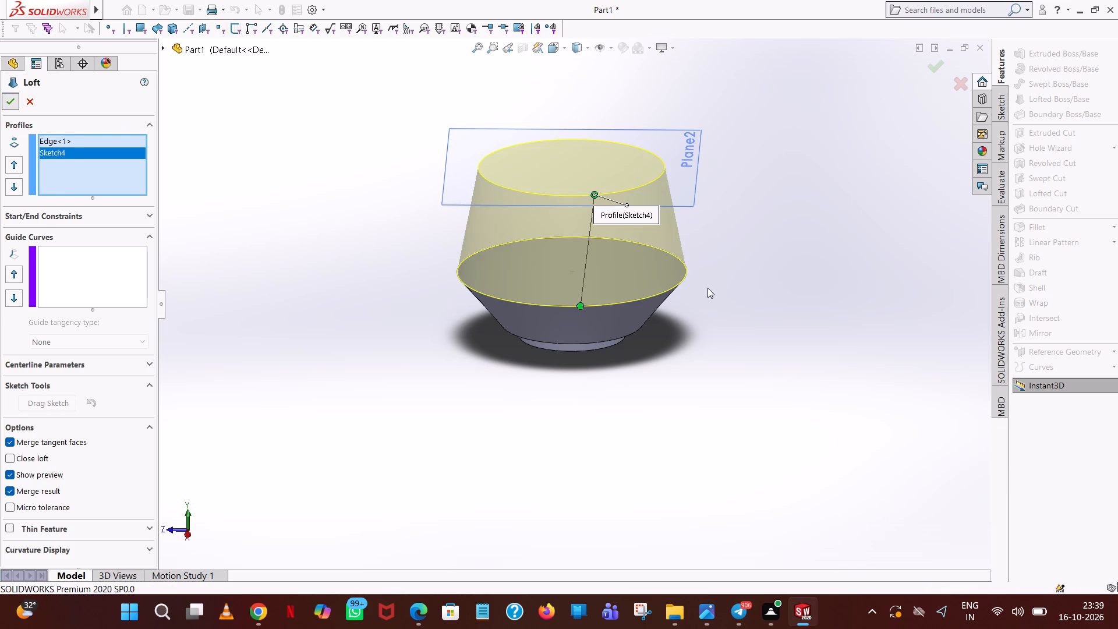
{"action": "left_click", "coordinate": [843, 334]}
{"action": "middle_click_drag", "start_coordinate": [840, 334], "coordinate": [850, 294]}
{"action": "scroll", "coordinate": [839, 327], "scroll_direction": "up", "scroll_amount": 2}
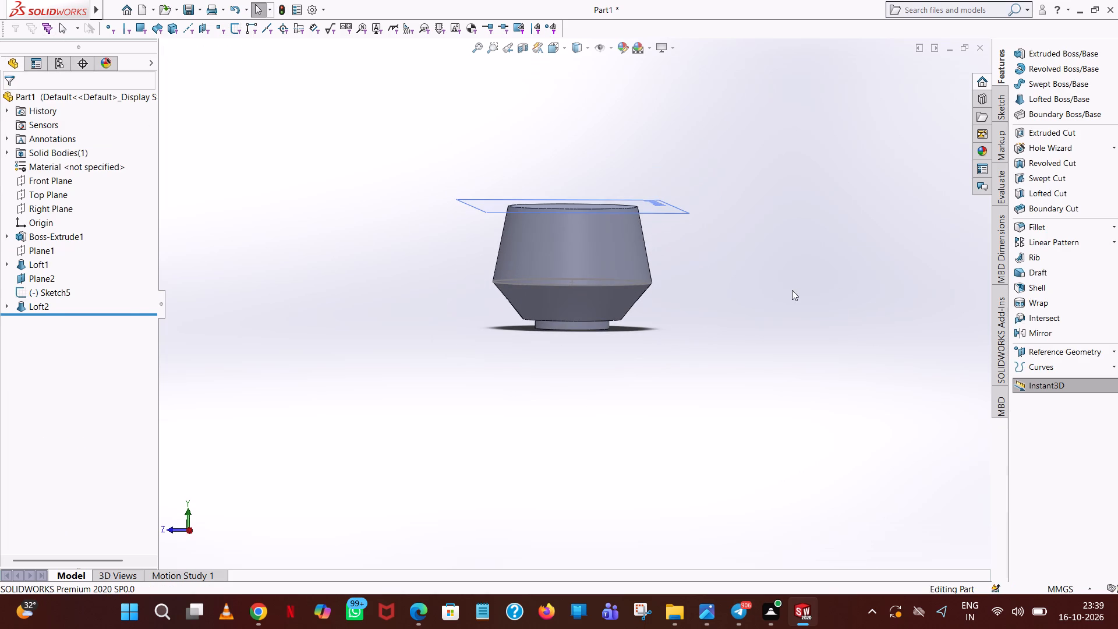
Hide the offset reference plane, Plane2.
{"action": "left_click", "coordinate": [791, 290]}
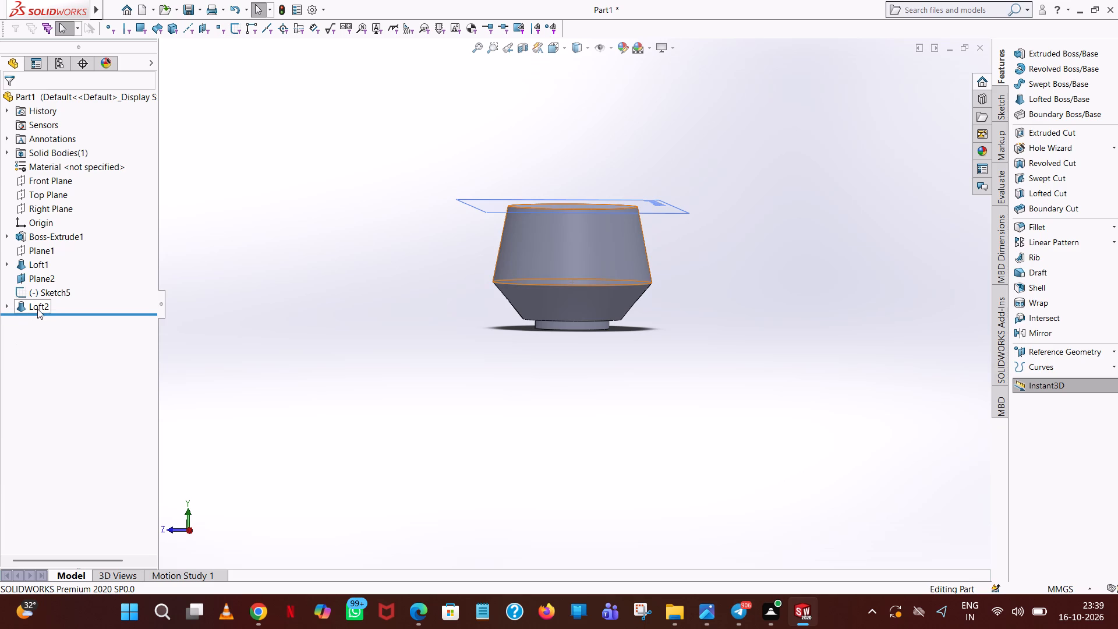
{"action": "left_click", "coordinate": [52, 282]}
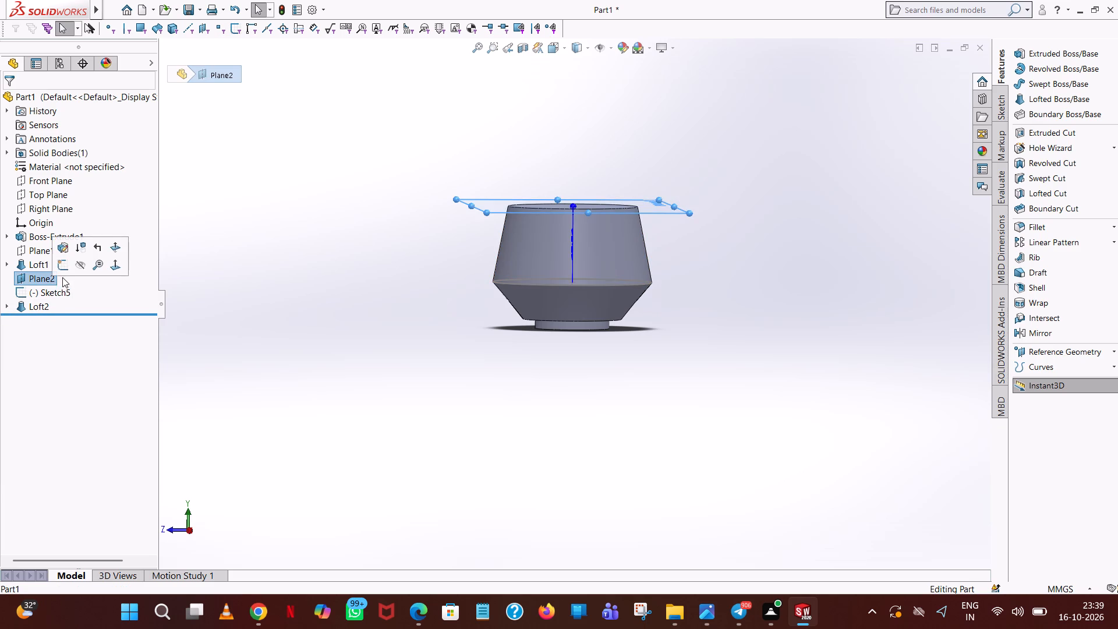
{"action": "left_click", "coordinate": [84, 263]}
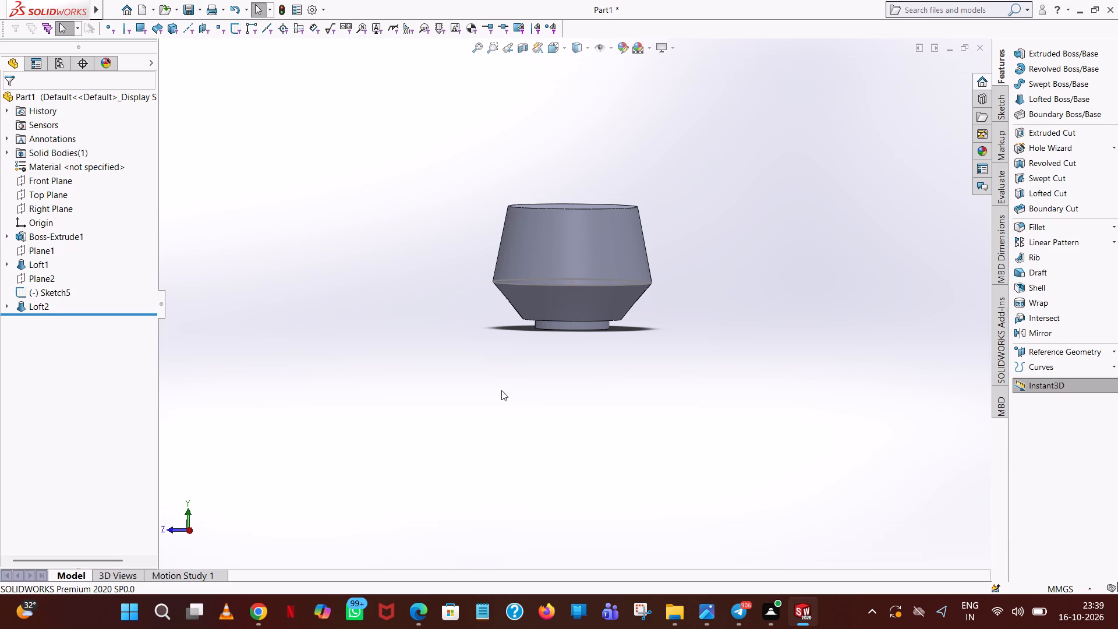
Start an extruded-cut sketch on the upper loft's top face and draw an origin-centred circle of radius 53/2 mm (26.5 mm).
{"action": "middle_click_drag", "start_coordinate": [749, 84], "coordinate": [756, 328]}
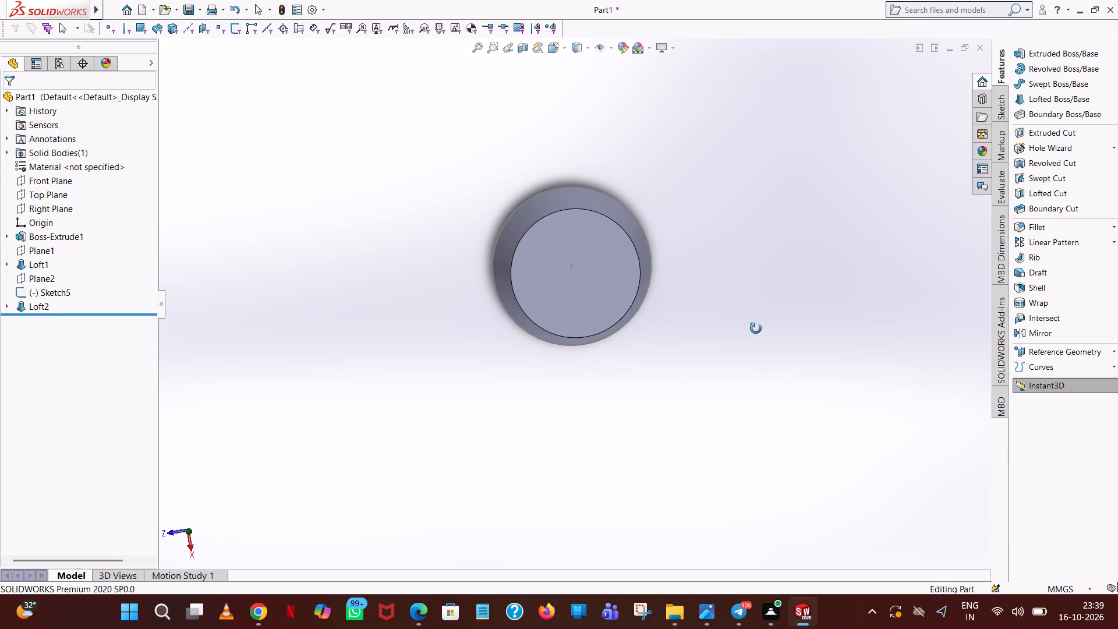
{"action": "middle_click_drag", "start_coordinate": [756, 328], "coordinate": [756, 330]}
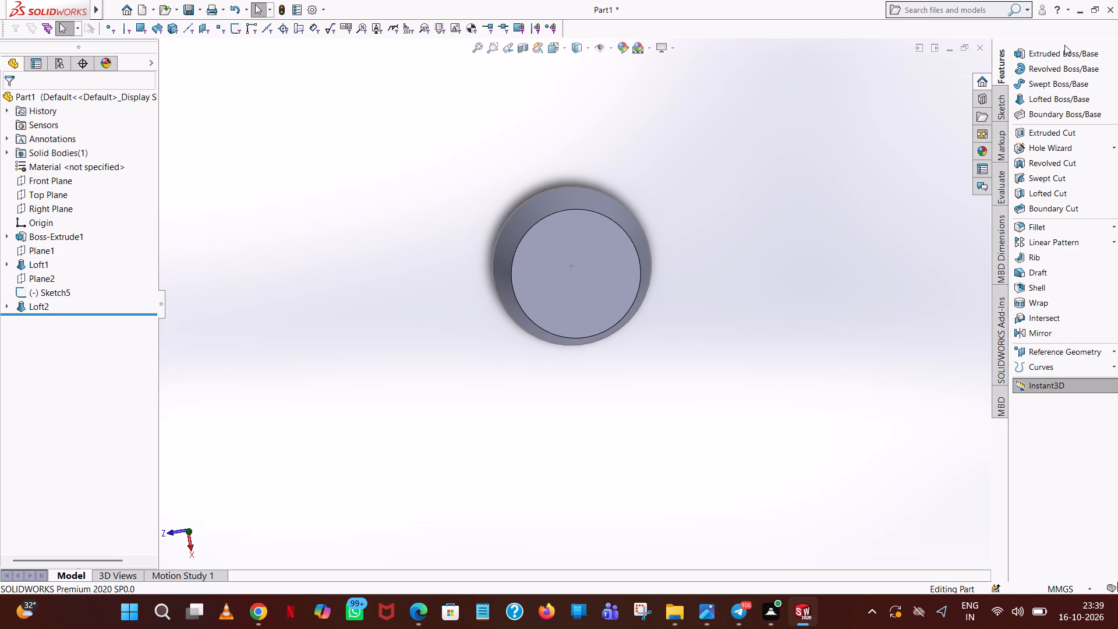
{"action": "left_click", "coordinate": [1050, 135]}
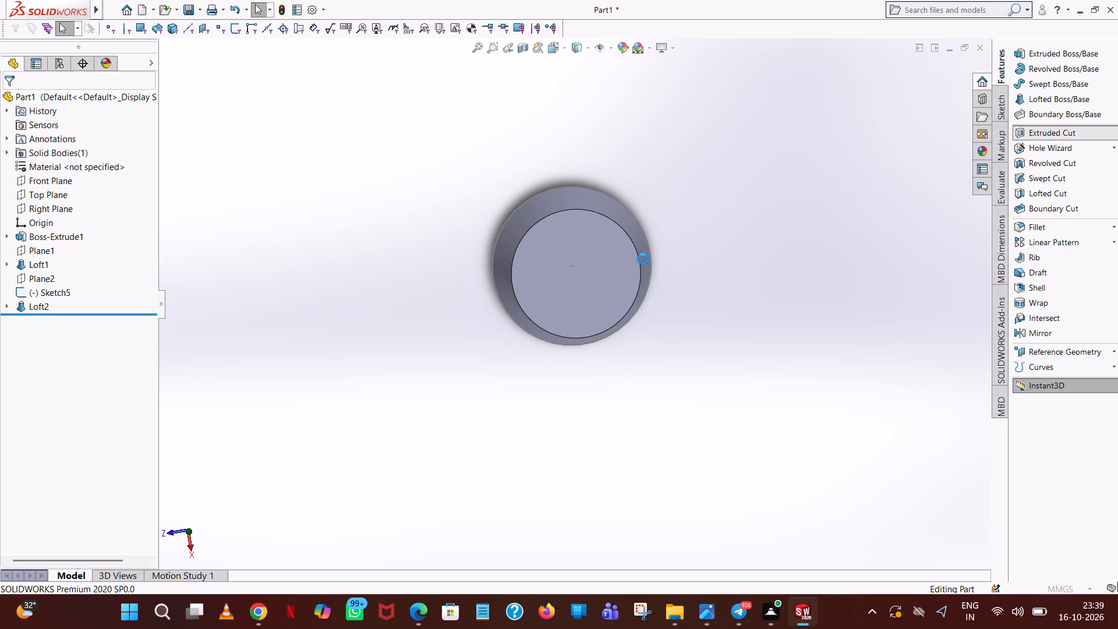
{"action": "left_click", "coordinate": [577, 277]}
{"action": "middle_click_drag", "start_coordinate": [734, 410], "coordinate": [743, 146]}
{"action": "scroll", "coordinate": [730, 395], "scroll_direction": "up", "scroll_amount": 1}
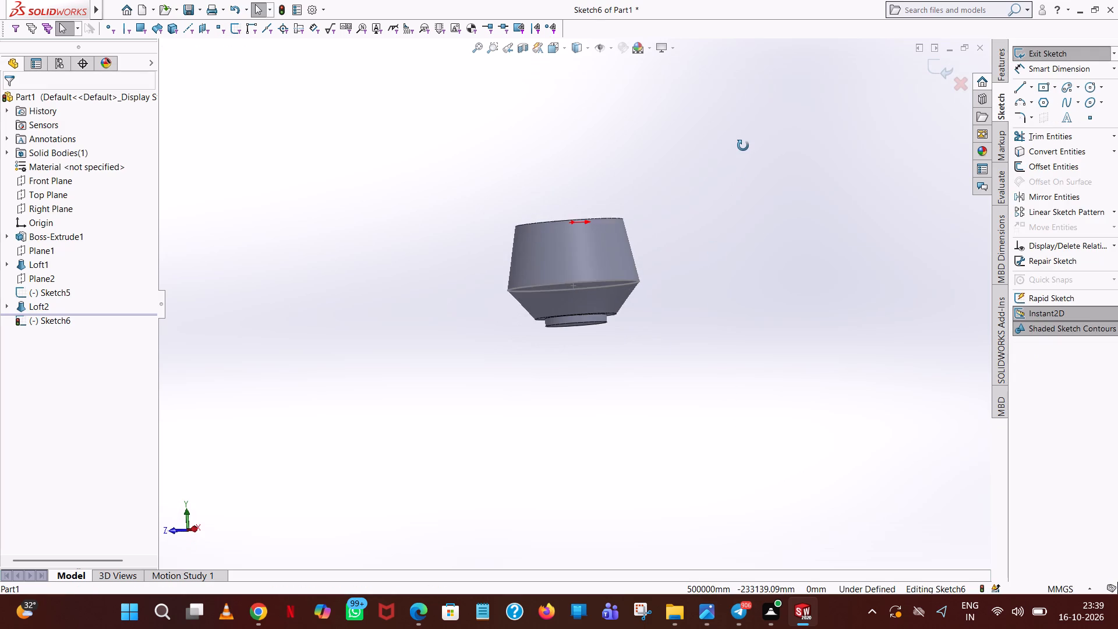
{"action": "middle_click_drag", "start_coordinate": [743, 146], "coordinate": [745, 149]}
{"action": "scroll", "coordinate": [578, 303], "scroll_direction": "down", "scroll_amount": 5}
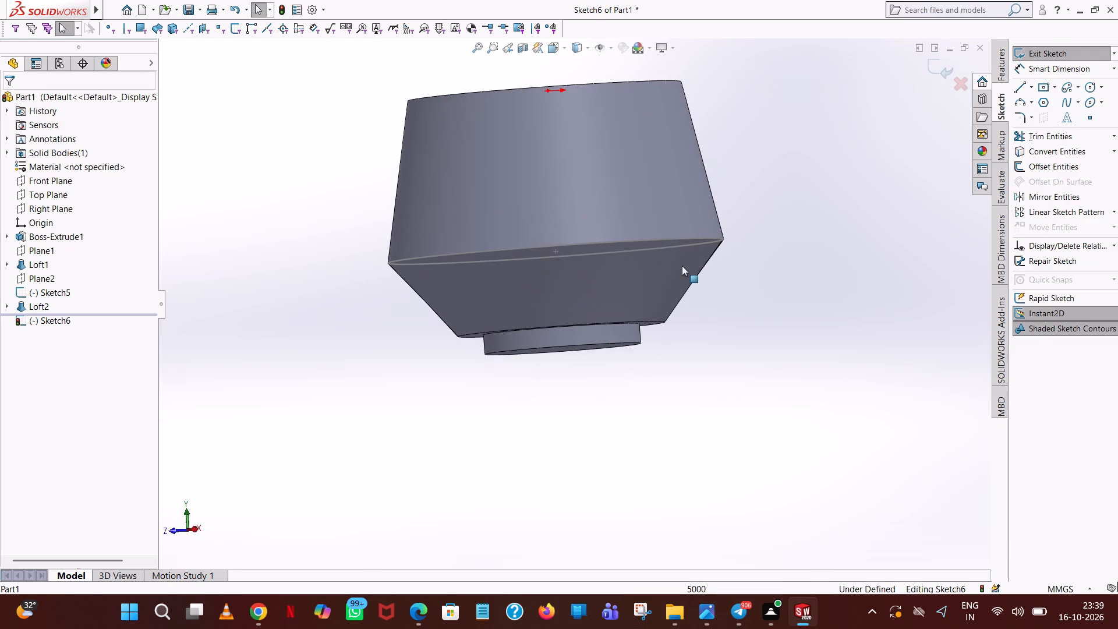
{"action": "scroll", "coordinate": [694, 254], "scroll_direction": "up", "scroll_amount": 4}
{"action": "scroll", "coordinate": [714, 218], "scroll_direction": "down", "scroll_amount": 1}
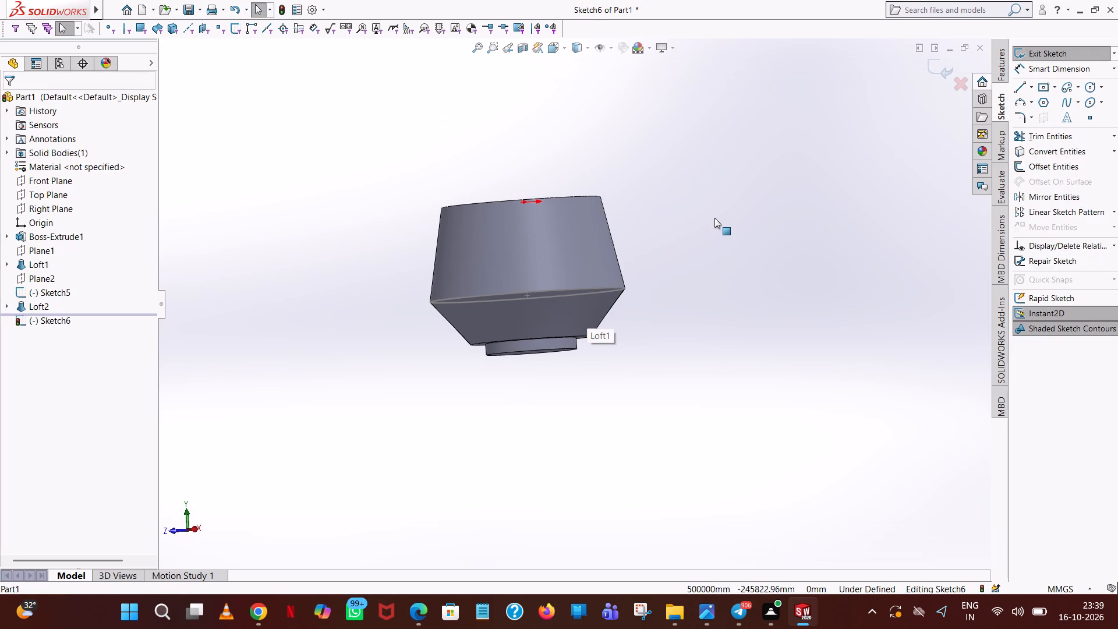
{"action": "scroll", "coordinate": [714, 218], "scroll_direction": "up", "scroll_amount": 1}
{"action": "middle_click_drag", "start_coordinate": [673, 215], "coordinate": [706, 322]}
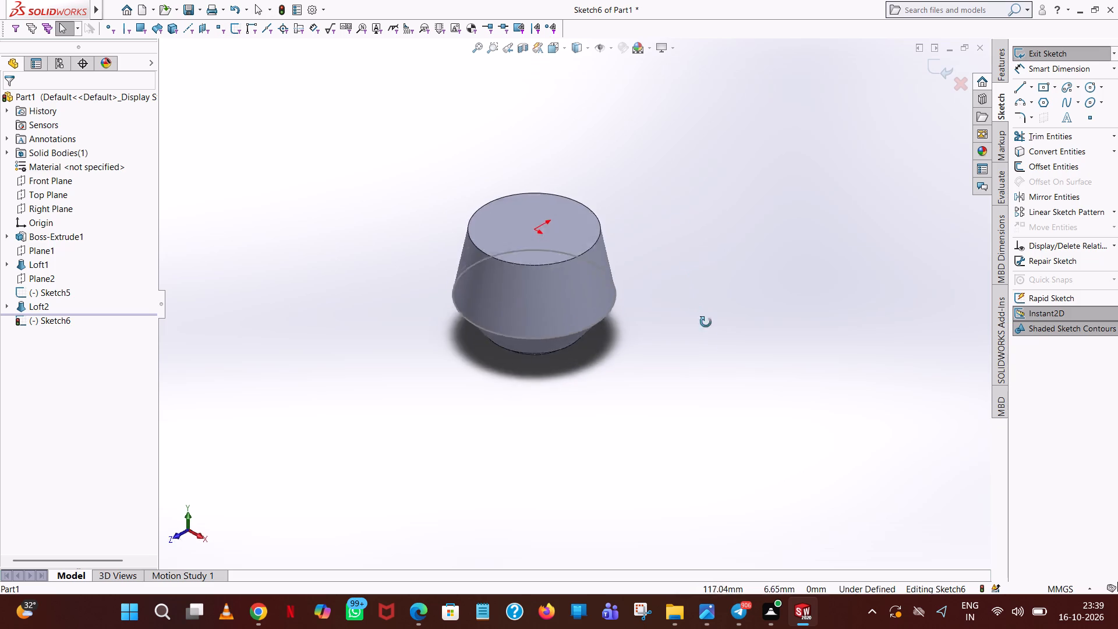
{"action": "middle_click_drag", "start_coordinate": [706, 322], "coordinate": [717, 401]}
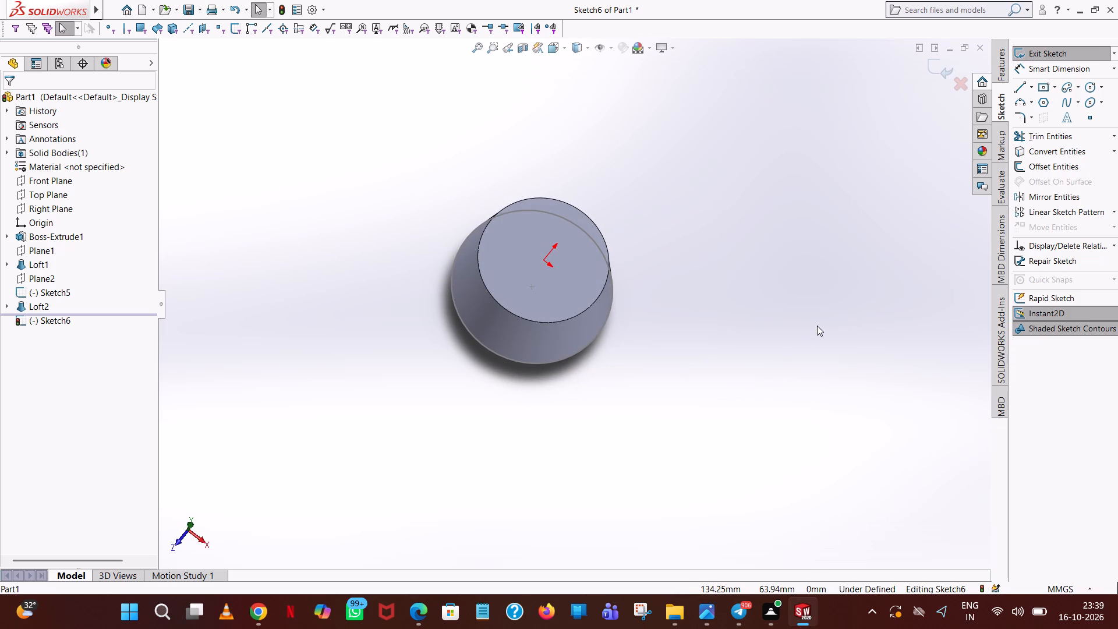
{"action": "left_click", "coordinate": [1087, 85]}
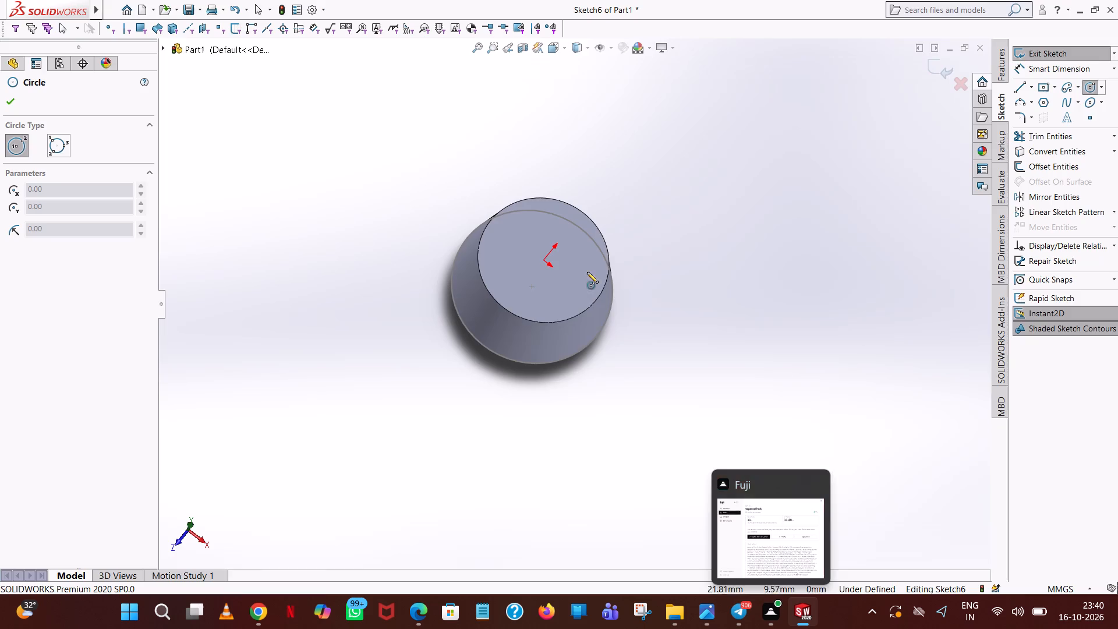
{"action": "left_click", "coordinate": [543, 260]}
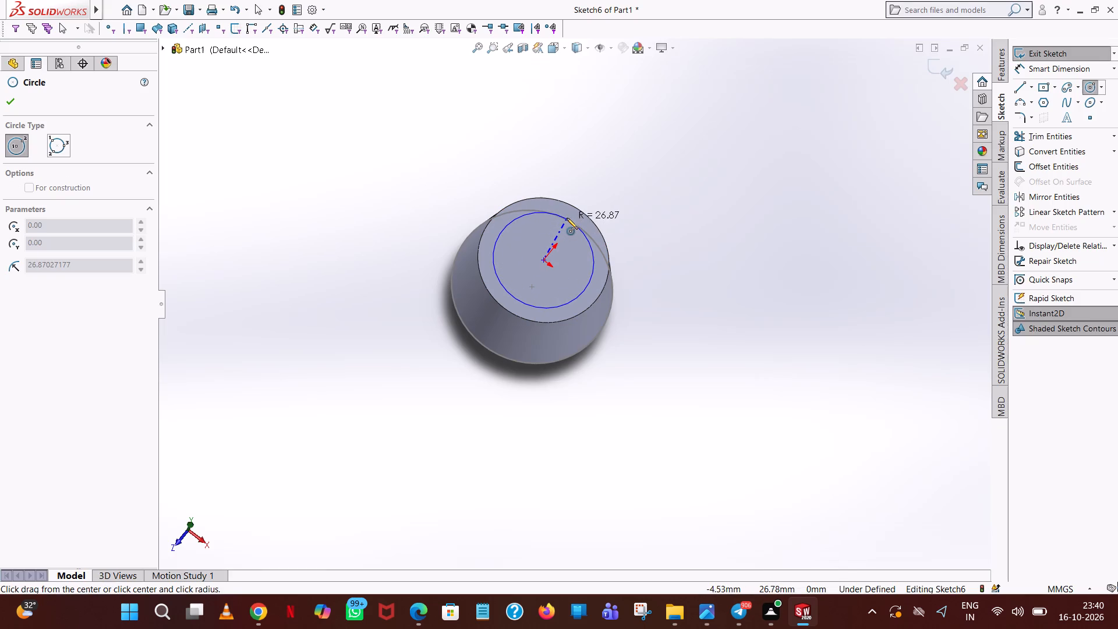
{"action": "left_click", "coordinate": [567, 217]}
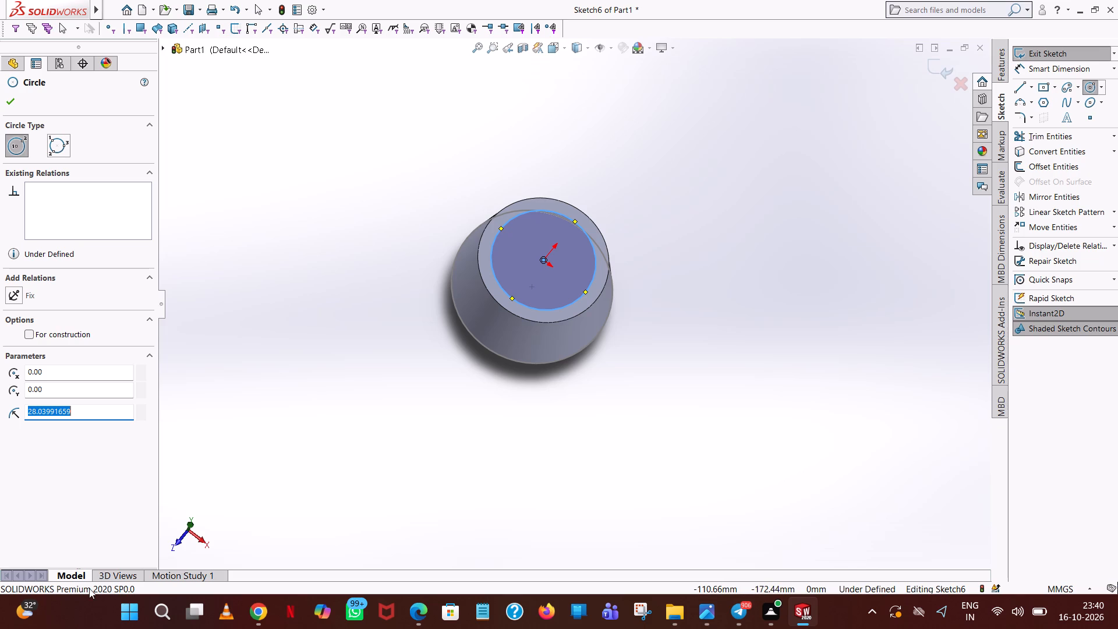
{"action": "type", "text": "53/2"}
{"action": "key", "text": "Return"}
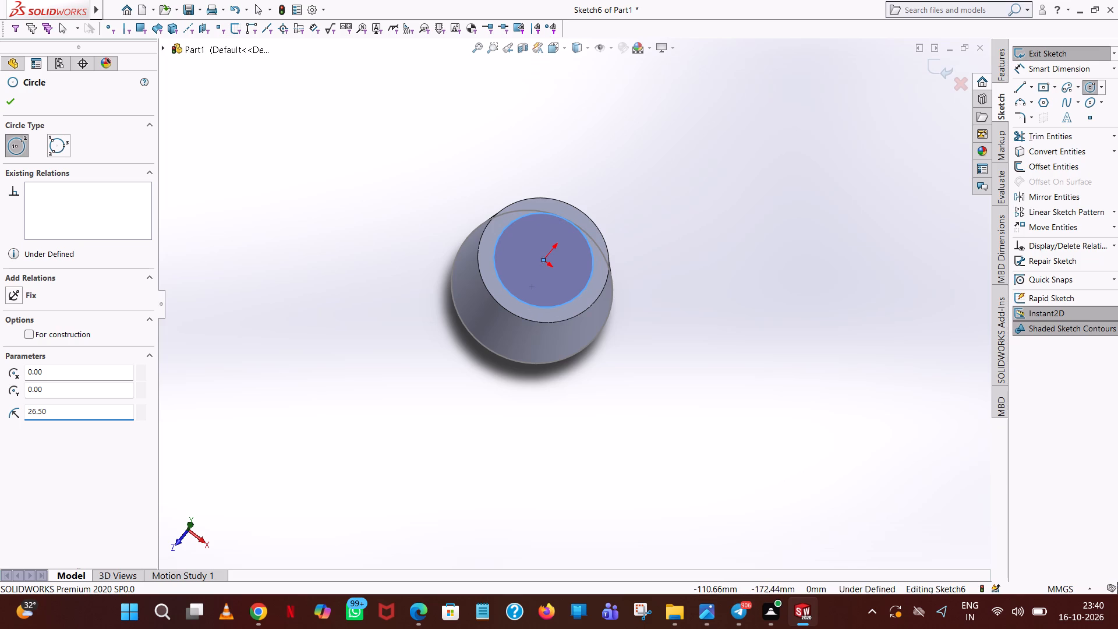
{"action": "triple_click", "coordinate": [0, 96]}
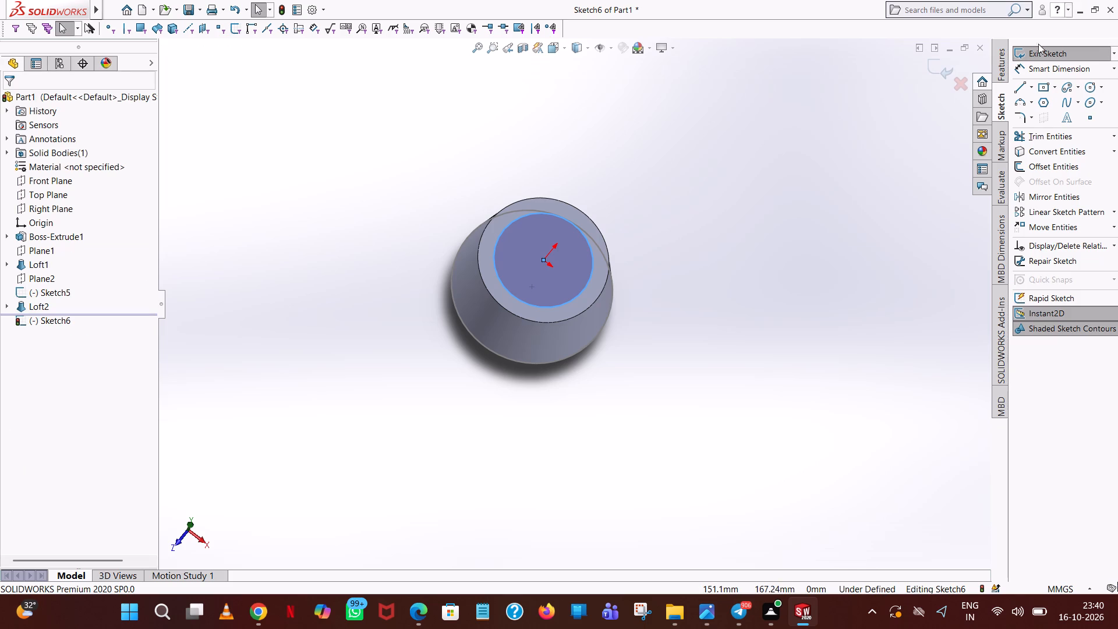
Cut-extrude the 53 mm bore circle downward from the upper loft's top face to a blind depth of 52 mm.
{"action": "left_click", "coordinate": [999, 62]}
{"action": "left_click", "coordinate": [1054, 134]}
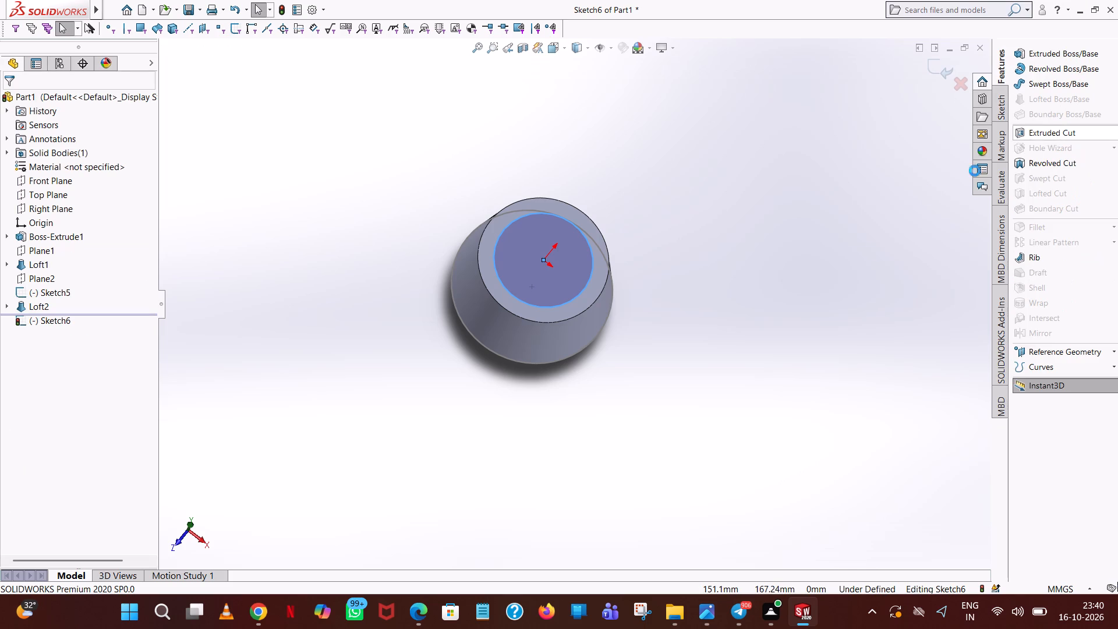
{"action": "middle_click_drag", "start_coordinate": [840, 369], "coordinate": [829, 212]}
{"action": "scroll", "coordinate": [822, 320], "scroll_direction": "up", "scroll_amount": 1}
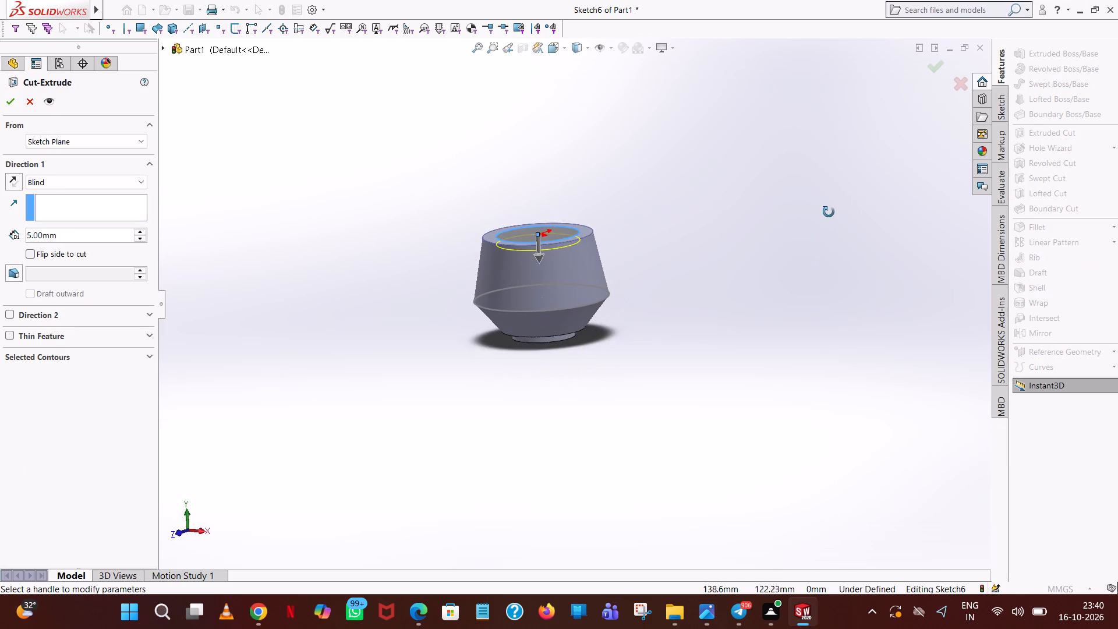
{"action": "middle_click_drag", "start_coordinate": [829, 212], "coordinate": [843, 176]}
{"action": "left_click_drag", "start_coordinate": [540, 256], "coordinate": [541, 263]}
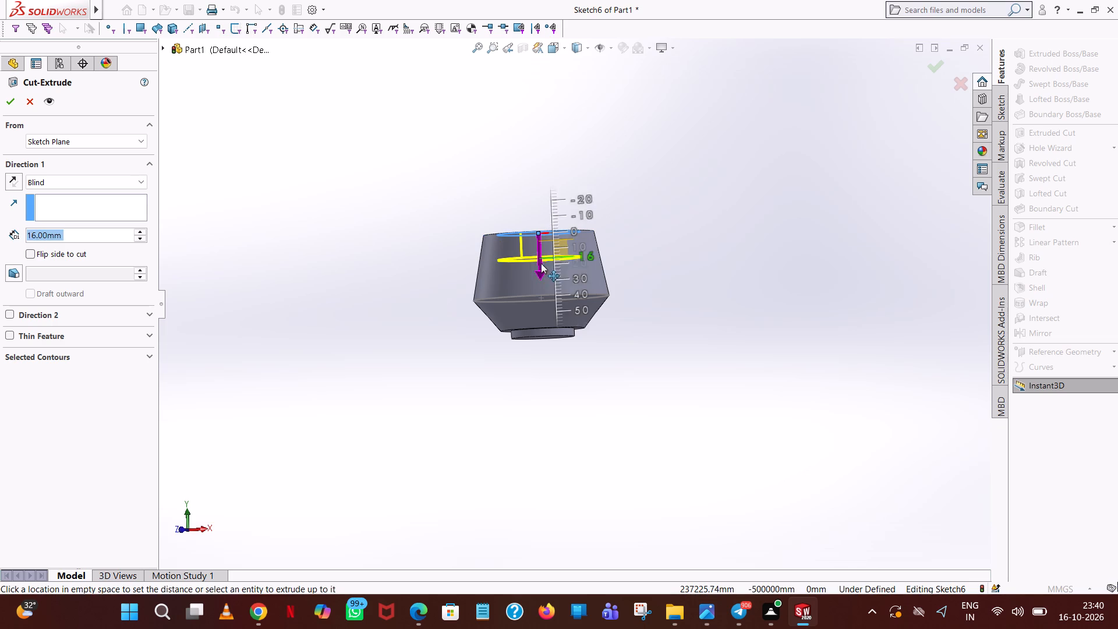
{"action": "left_click_drag", "start_coordinate": [541, 263], "coordinate": [547, 310]}
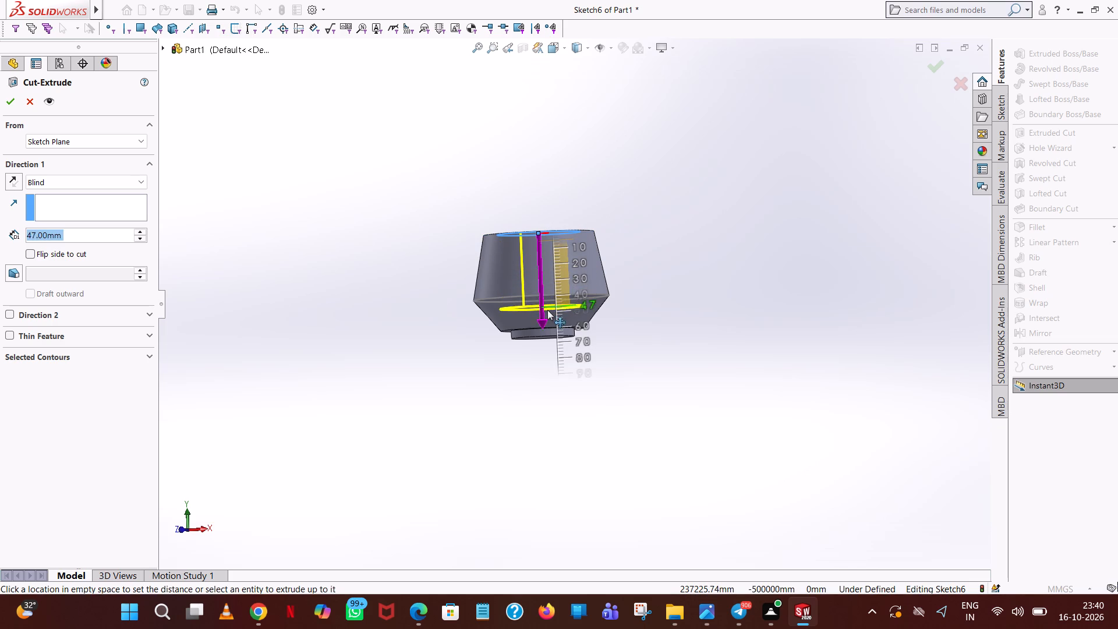
{"action": "left_click_drag", "start_coordinate": [547, 310], "coordinate": [549, 316]}
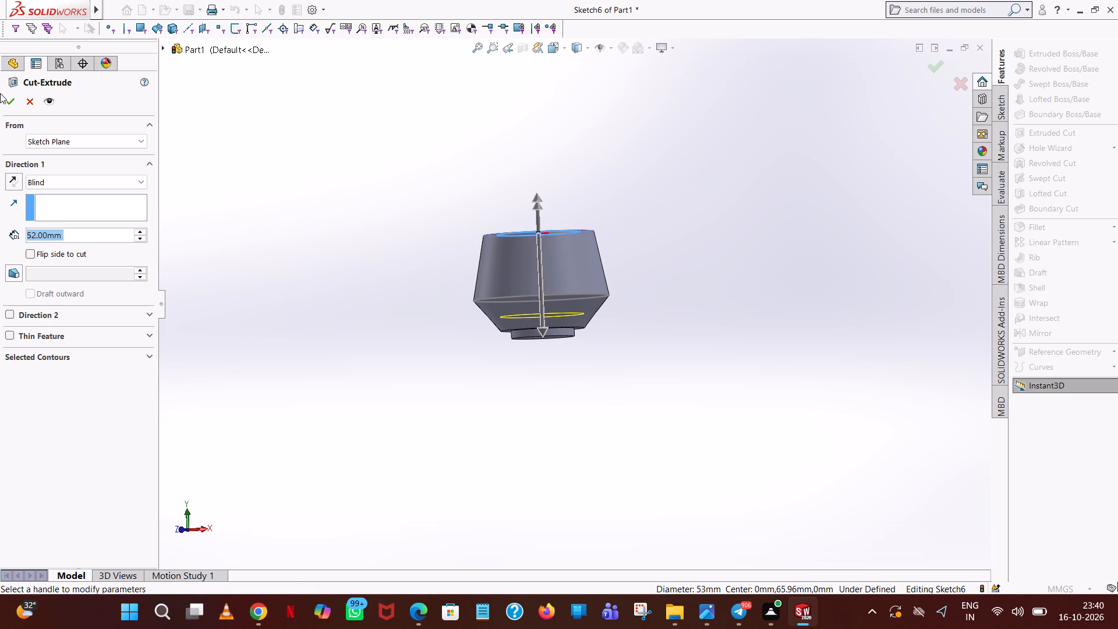
{"action": "left_click", "coordinate": [6, 97]}
{"action": "left_click", "coordinate": [612, 181]}
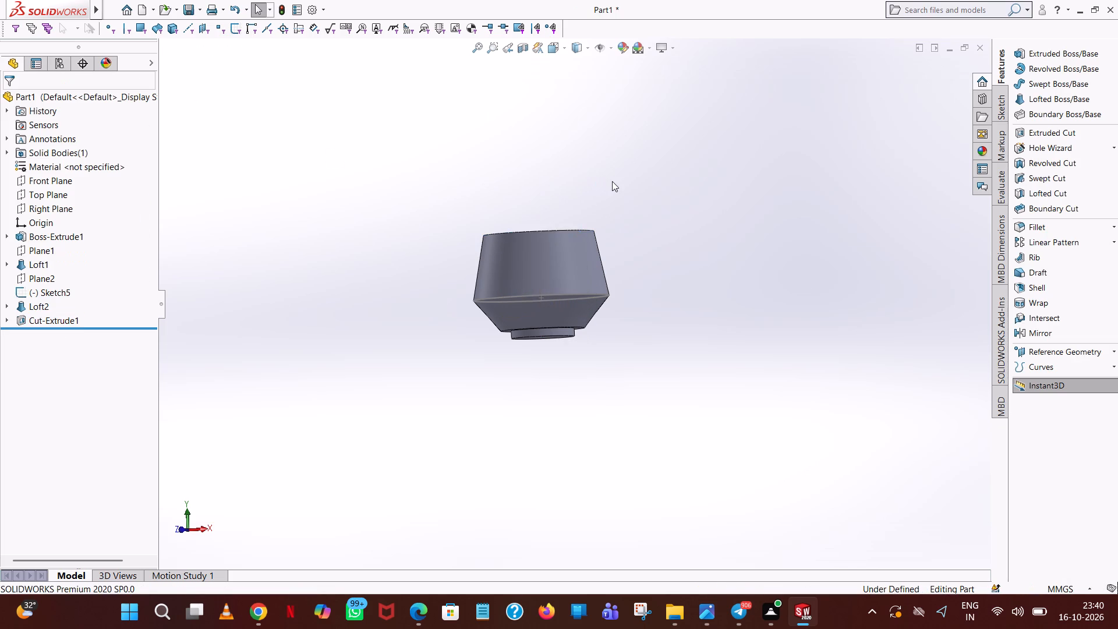
Hide Sketch5, the 86 mm-diameter circle where the two tapers meet.
{"action": "middle_click_drag", "start_coordinate": [615, 183], "coordinate": [661, 327]}
{"action": "scroll", "coordinate": [657, 341], "scroll_direction": "up", "scroll_amount": 1}
{"action": "scroll", "coordinate": [662, 327], "scroll_direction": "down", "scroll_amount": 1}
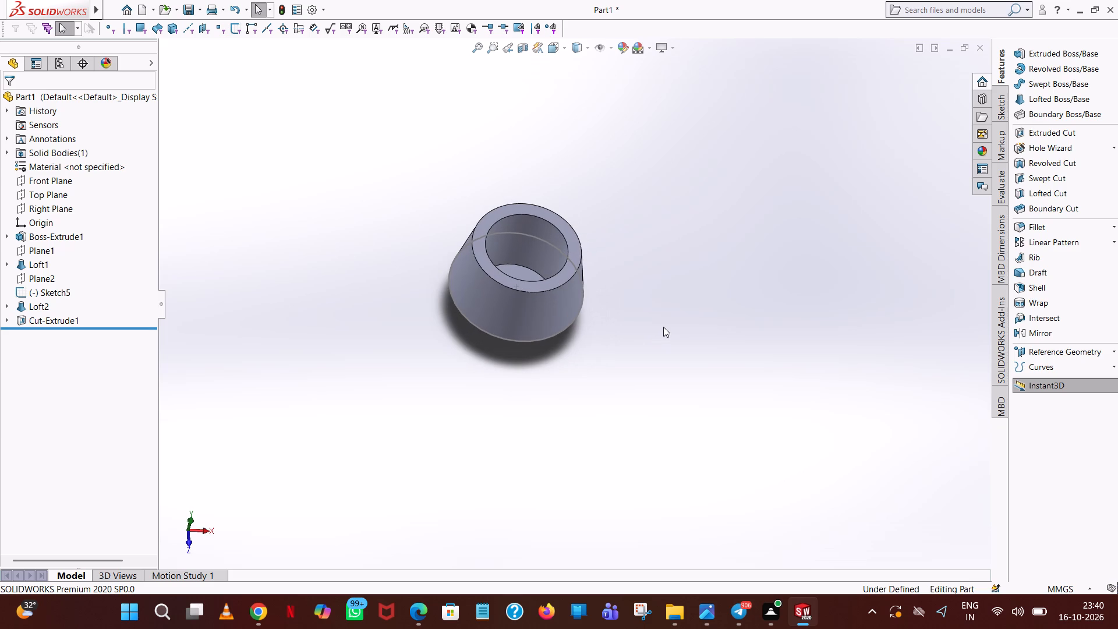
{"action": "scroll", "coordinate": [658, 332], "scroll_direction": "up", "scroll_amount": 1}
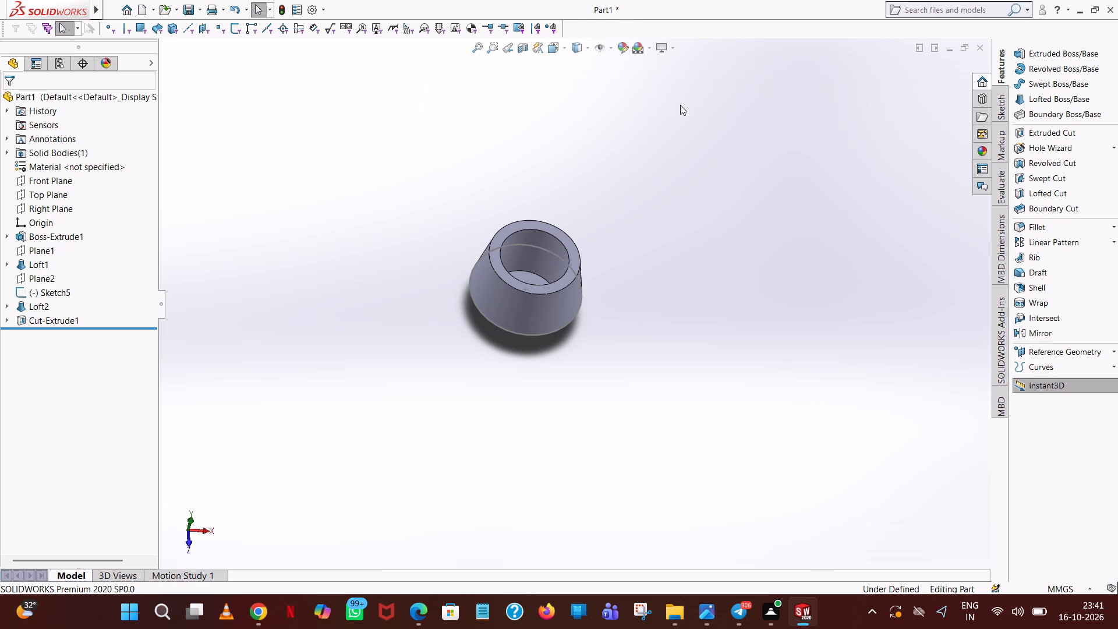
{"action": "scroll", "coordinate": [663, 337], "scroll_direction": "up", "scroll_amount": 1}
{"action": "middle_click_drag", "start_coordinate": [663, 337], "coordinate": [685, 199]}
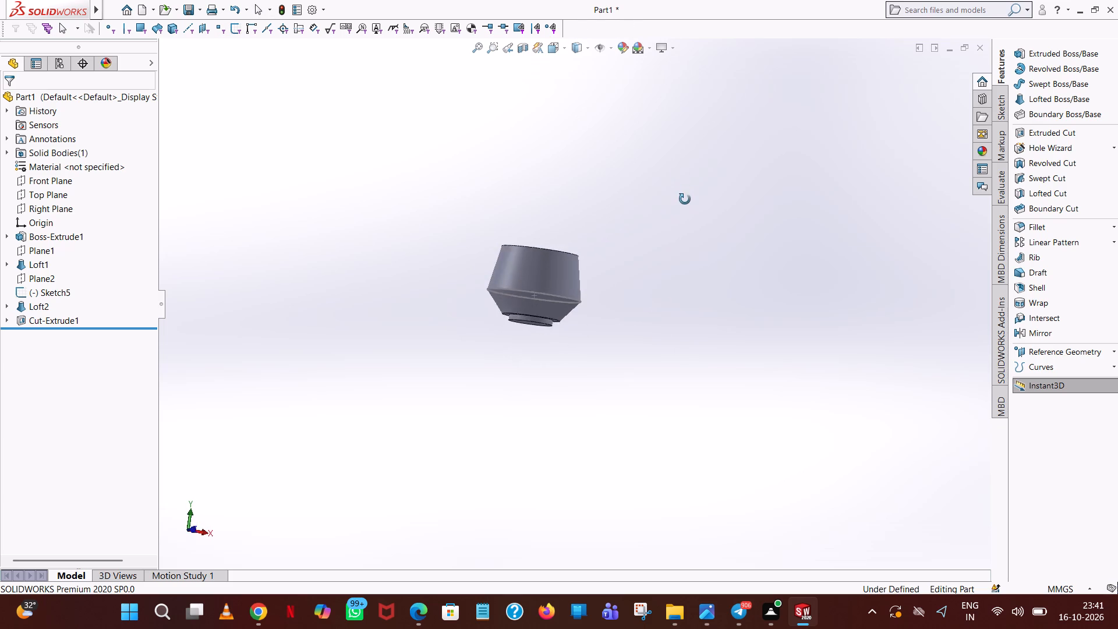
{"action": "middle_click_drag", "start_coordinate": [685, 199], "coordinate": [685, 219]}
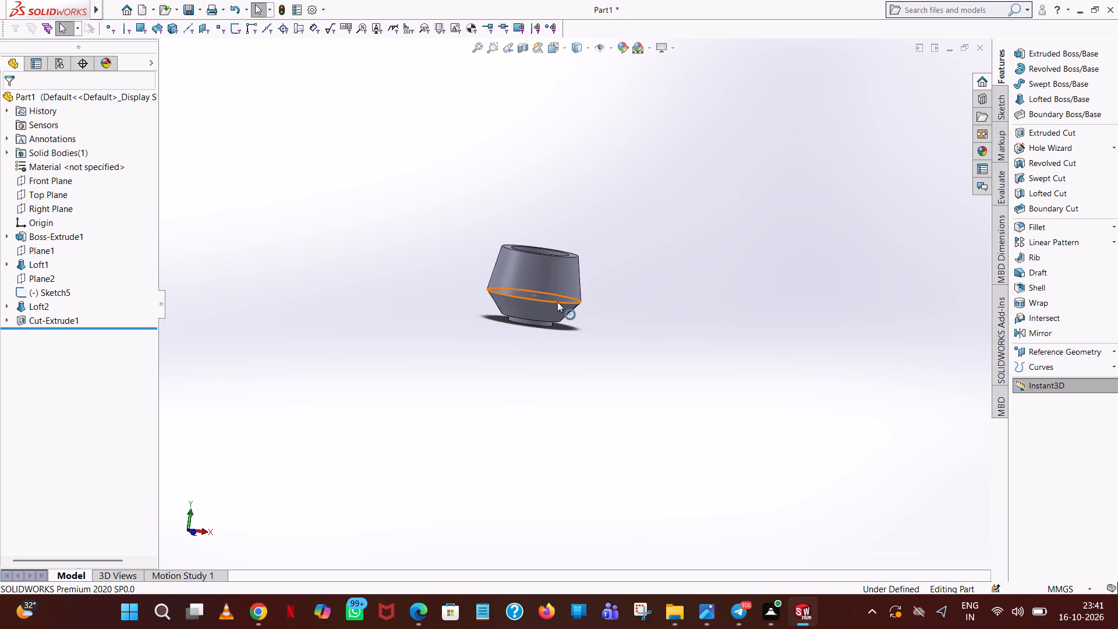
{"action": "left_click", "coordinate": [557, 302]}
{"action": "right_click", "coordinate": [557, 302]}
{"action": "left_click", "coordinate": [587, 284]}
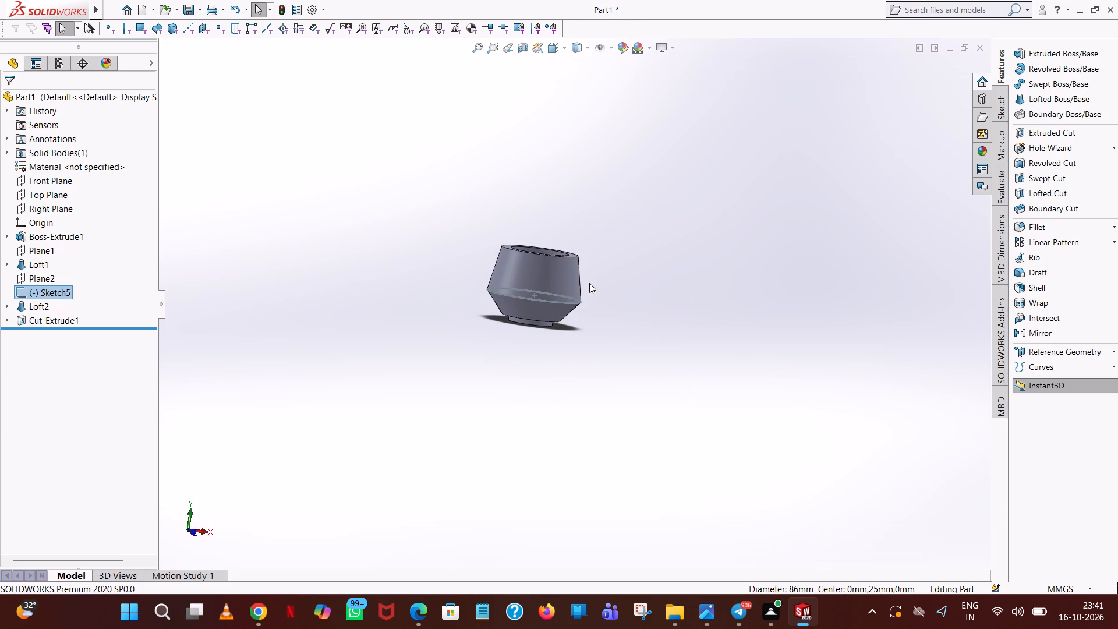
{"action": "left_click", "coordinate": [684, 278]}
Start a reference plane tangent to the upper taper's outer conical face, using that face as the first reference.
{"action": "middle_click_drag", "start_coordinate": [547, 295], "coordinate": [568, 359]}
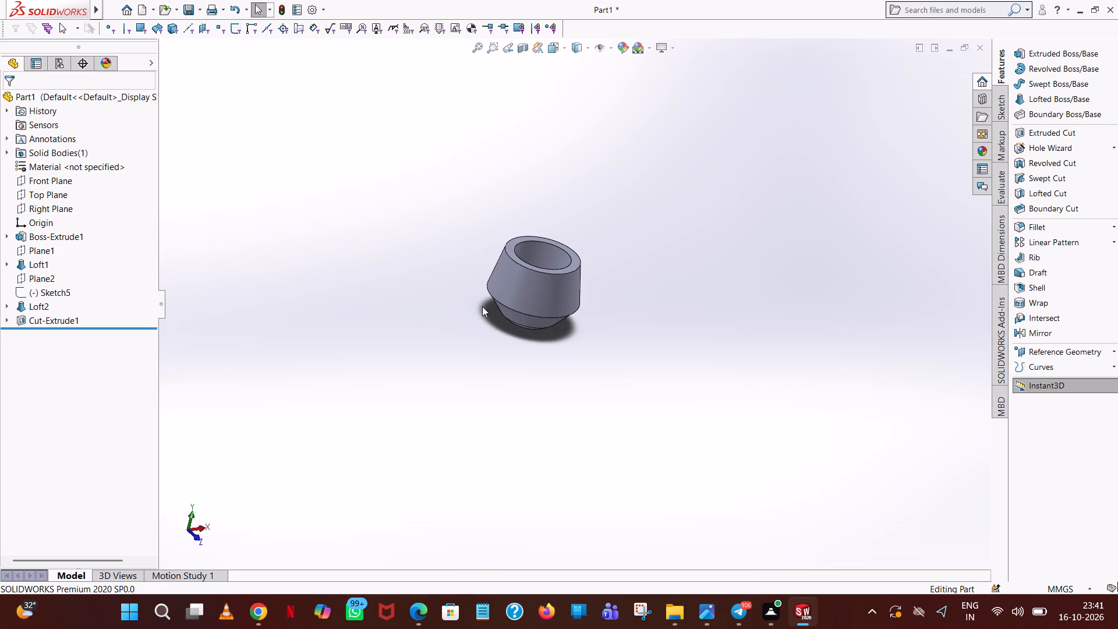
{"action": "scroll", "coordinate": [549, 329], "scroll_direction": "up", "scroll_amount": 6}
{"action": "scroll", "coordinate": [575, 285], "scroll_direction": "down", "scroll_amount": 6}
{"action": "scroll", "coordinate": [549, 448], "scroll_direction": "down", "scroll_amount": 4}
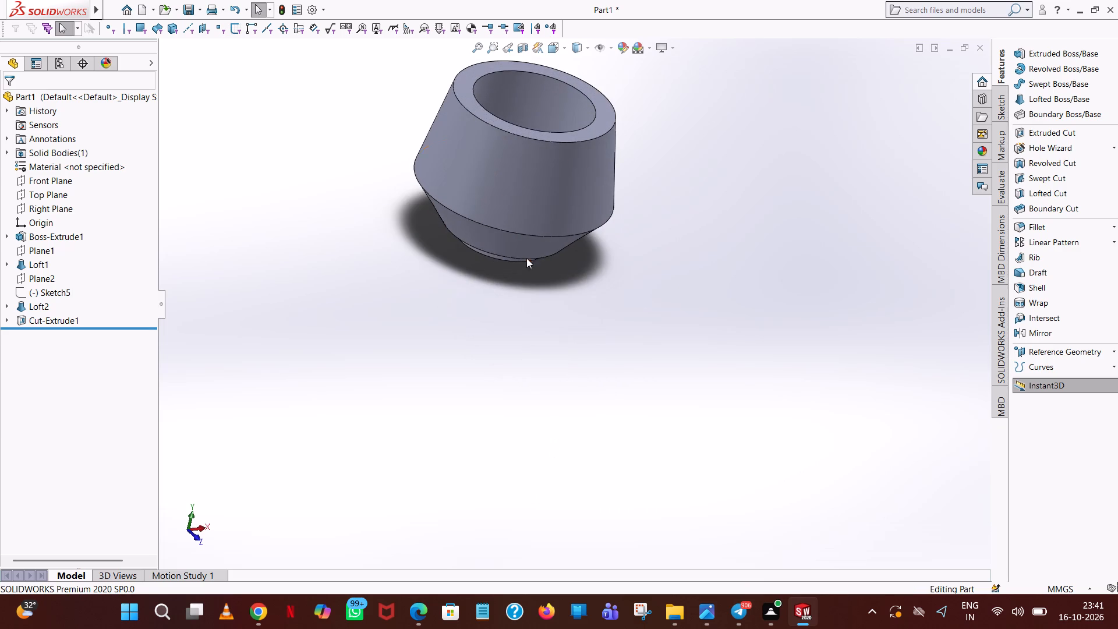
{"action": "scroll", "coordinate": [530, 256], "scroll_direction": "up", "scroll_amount": 1}
{"action": "middle_click_drag", "start_coordinate": [530, 256], "coordinate": [608, 216]}
{"action": "scroll", "coordinate": [589, 168], "scroll_direction": "up", "scroll_amount": 1}
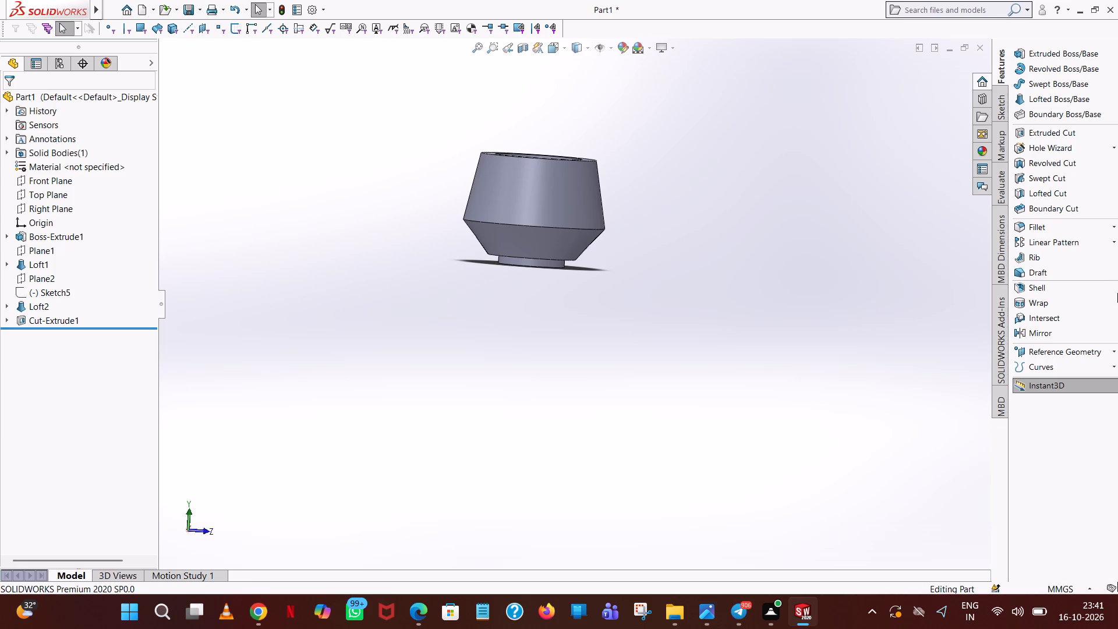
{"action": "left_click", "coordinate": [1057, 356]}
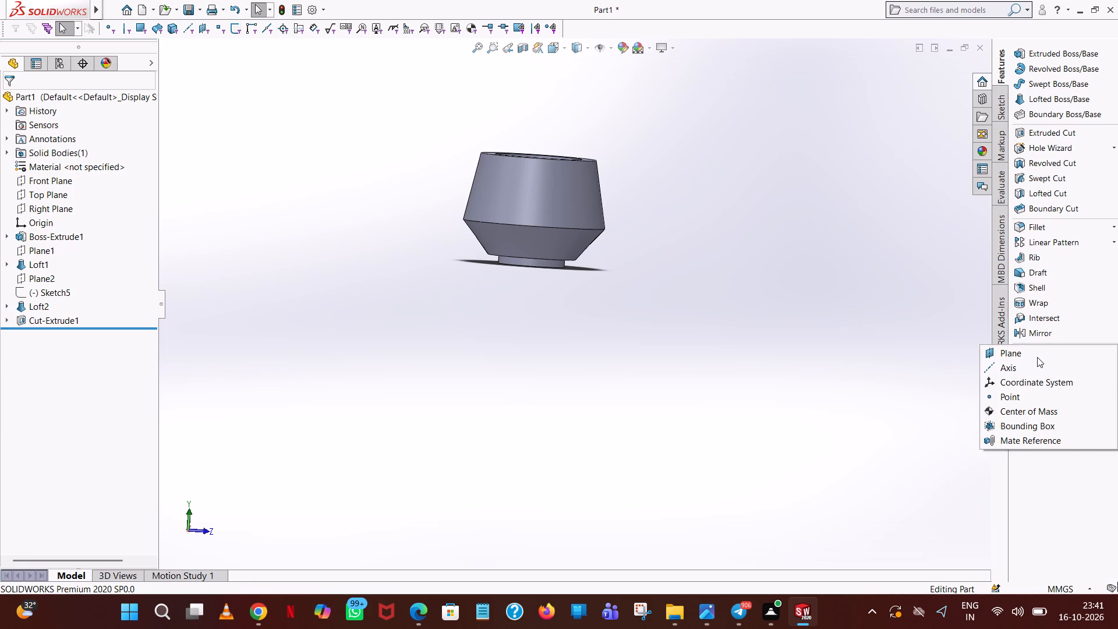
{"action": "left_click", "coordinate": [1036, 359]}
{"action": "left_click", "coordinate": [551, 201]}
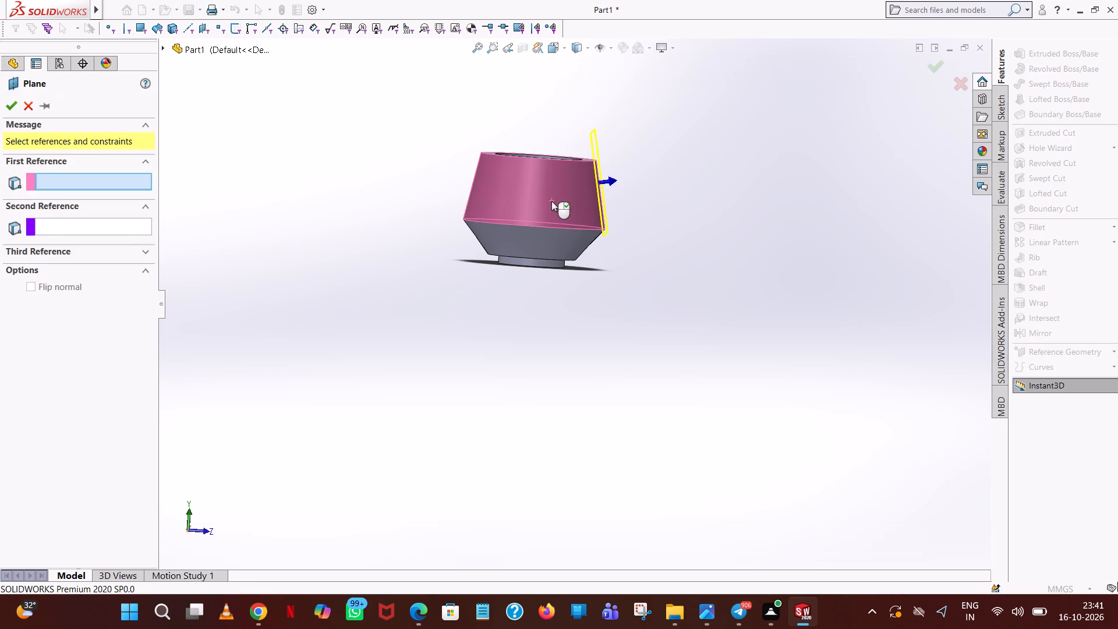
{"action": "middle_click_drag", "start_coordinate": [690, 172], "coordinate": [604, 208]}
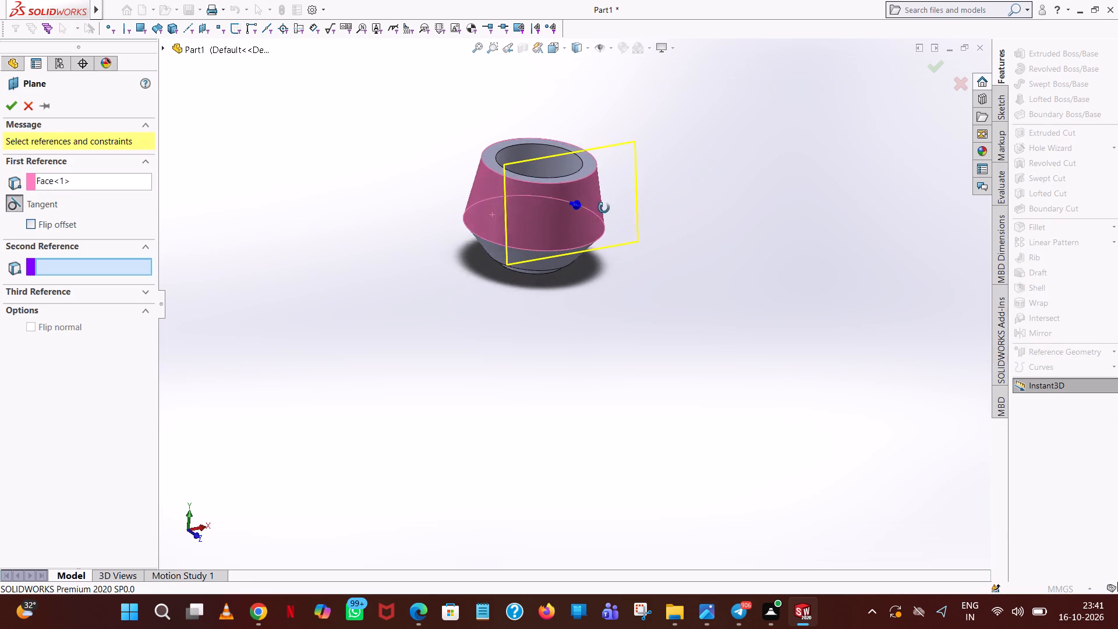
{"action": "middle_click_drag", "start_coordinate": [604, 208], "coordinate": [596, 213]}
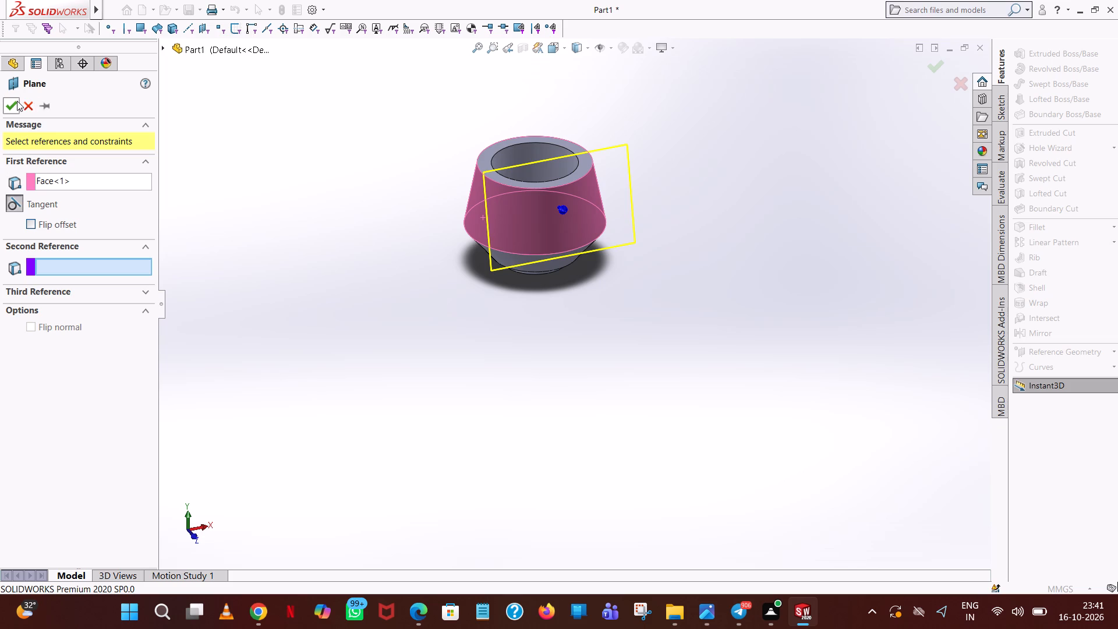
{"action": "left_click", "coordinate": [89, 186]}
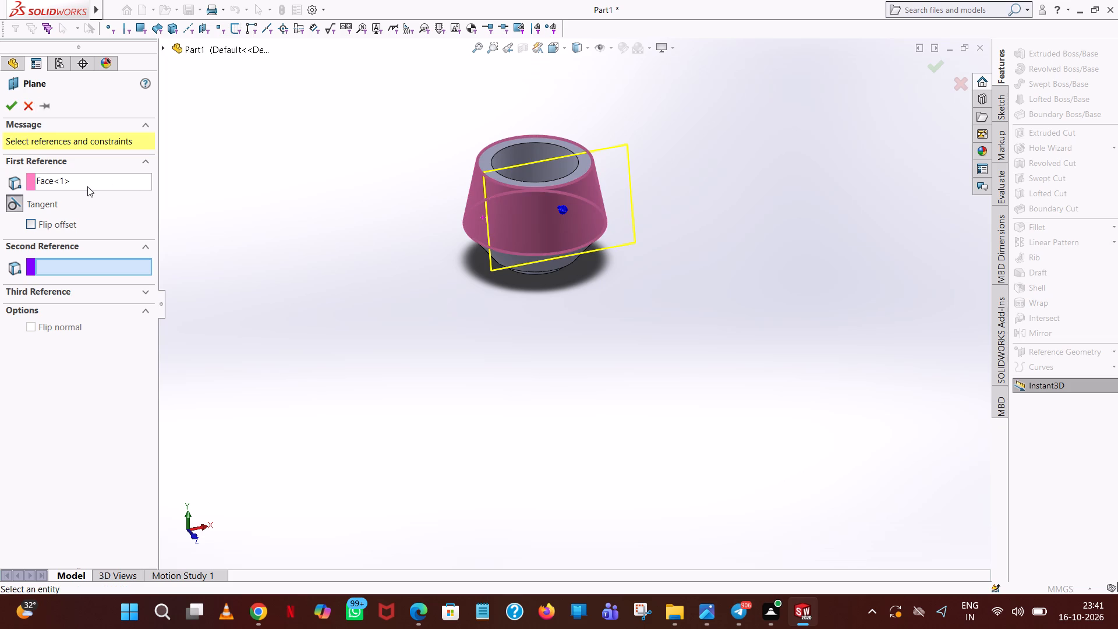
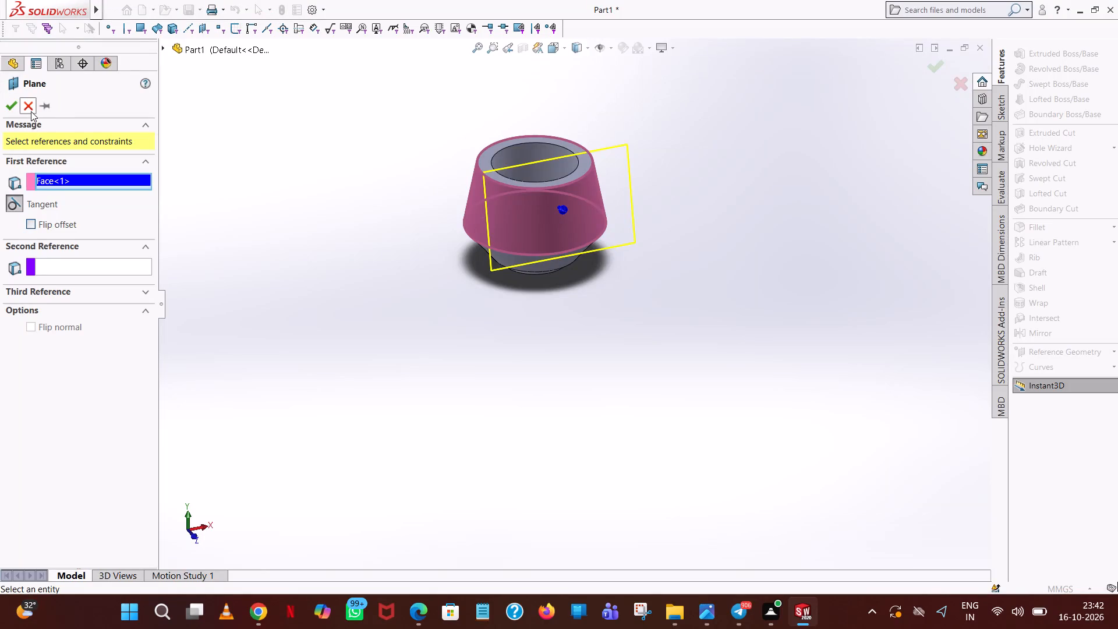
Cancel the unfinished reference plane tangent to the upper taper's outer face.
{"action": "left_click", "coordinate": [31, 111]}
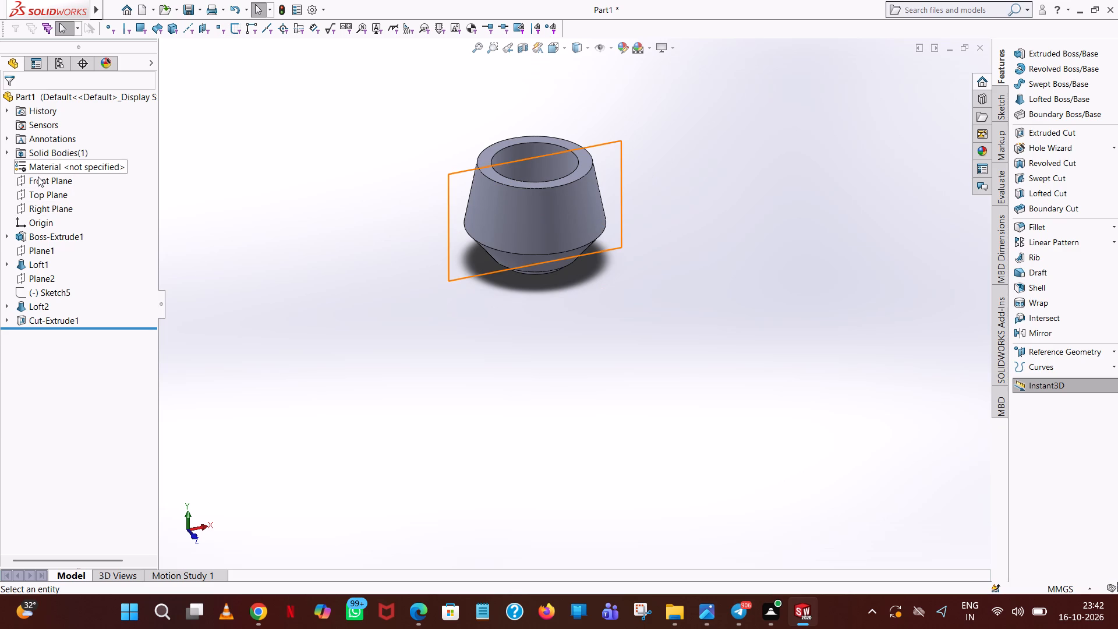
Start a new sketch on the Front Plane and orient the view normal to it.
{"action": "left_click", "coordinate": [38, 176]}
{"action": "scroll", "coordinate": [762, 184], "scroll_direction": "up", "scroll_amount": 1}
{"action": "middle_click_drag", "start_coordinate": [764, 189], "coordinate": [772, 200]}
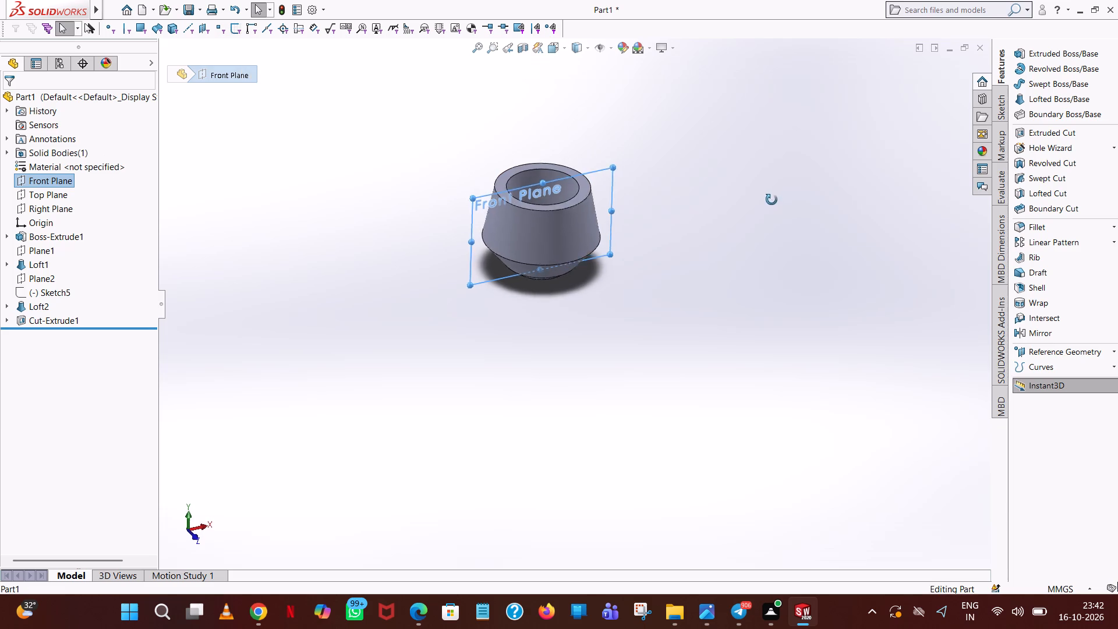
{"action": "middle_click_drag", "start_coordinate": [772, 200], "coordinate": [759, 268]}
{"action": "left_click", "coordinate": [37, 179]}
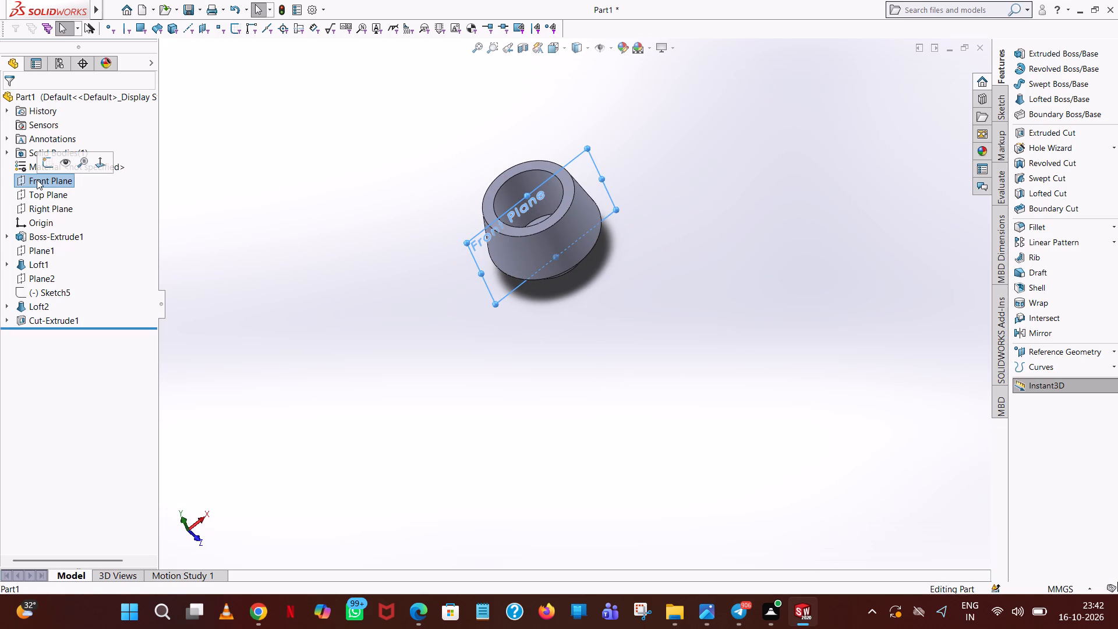
{"action": "left_click", "coordinate": [217, 198]}
{"action": "left_click", "coordinate": [60, 178]}
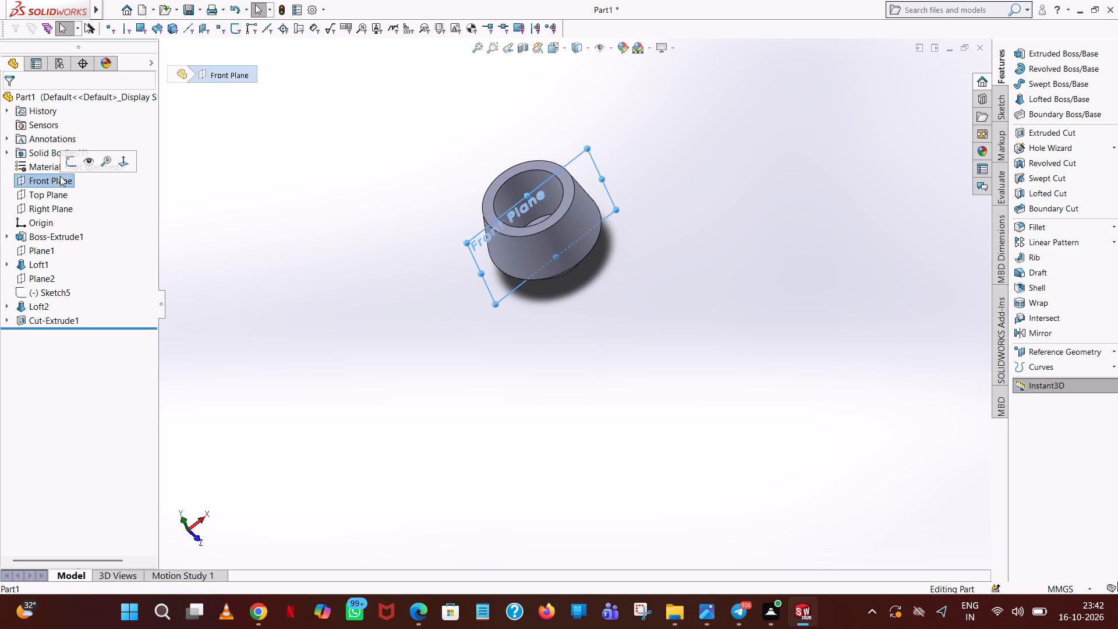
{"action": "left_click", "coordinate": [73, 154]}
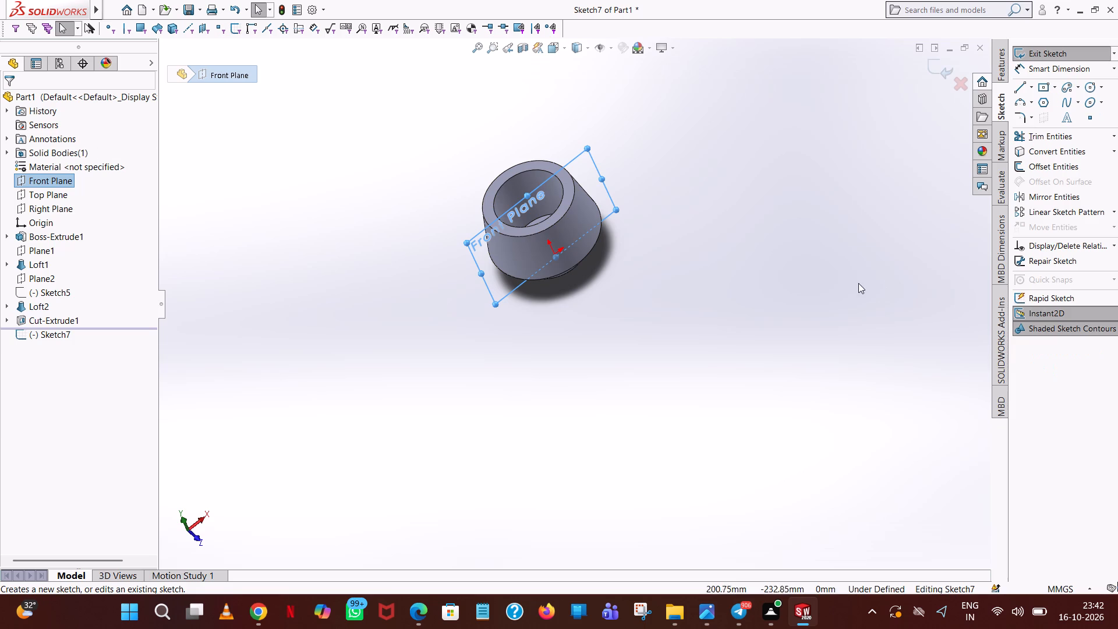
{"action": "key", "text": "space"}
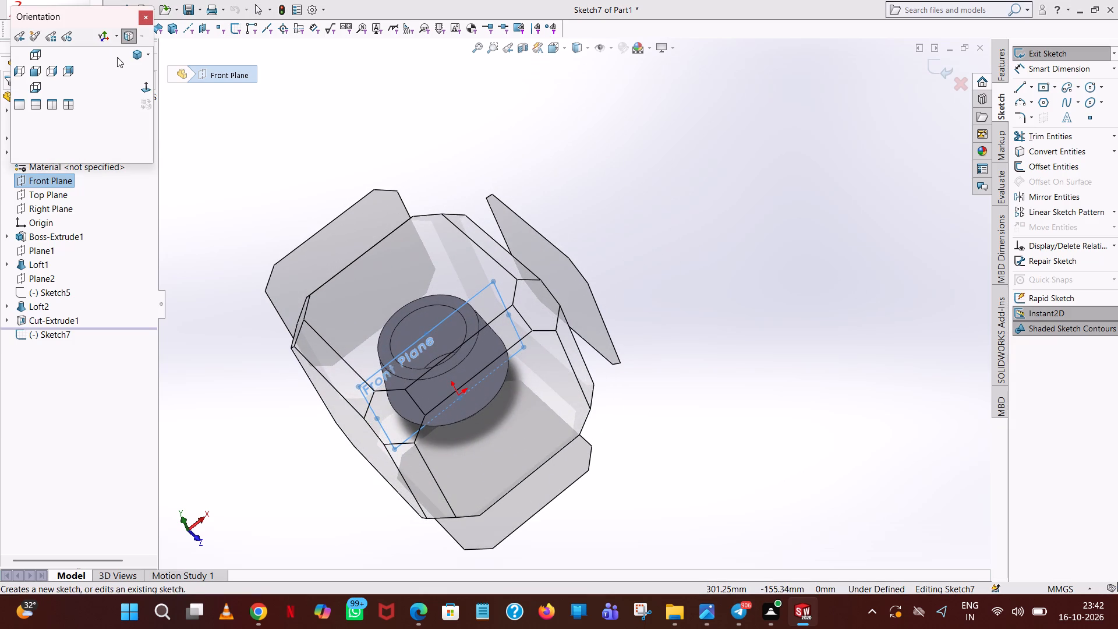
{"action": "left_click", "coordinate": [143, 89]}
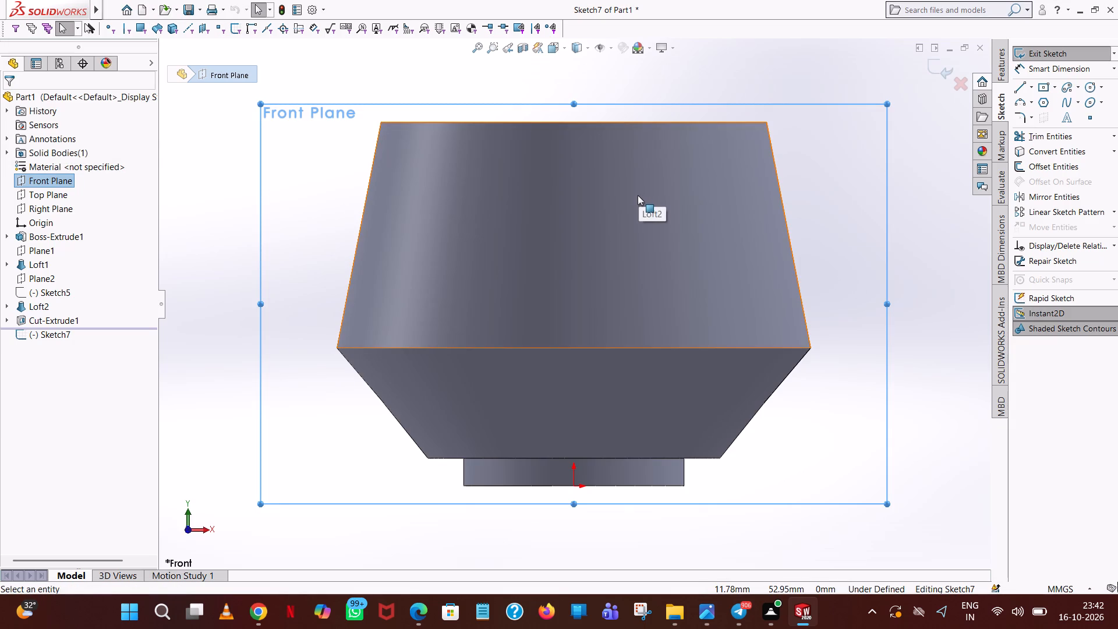
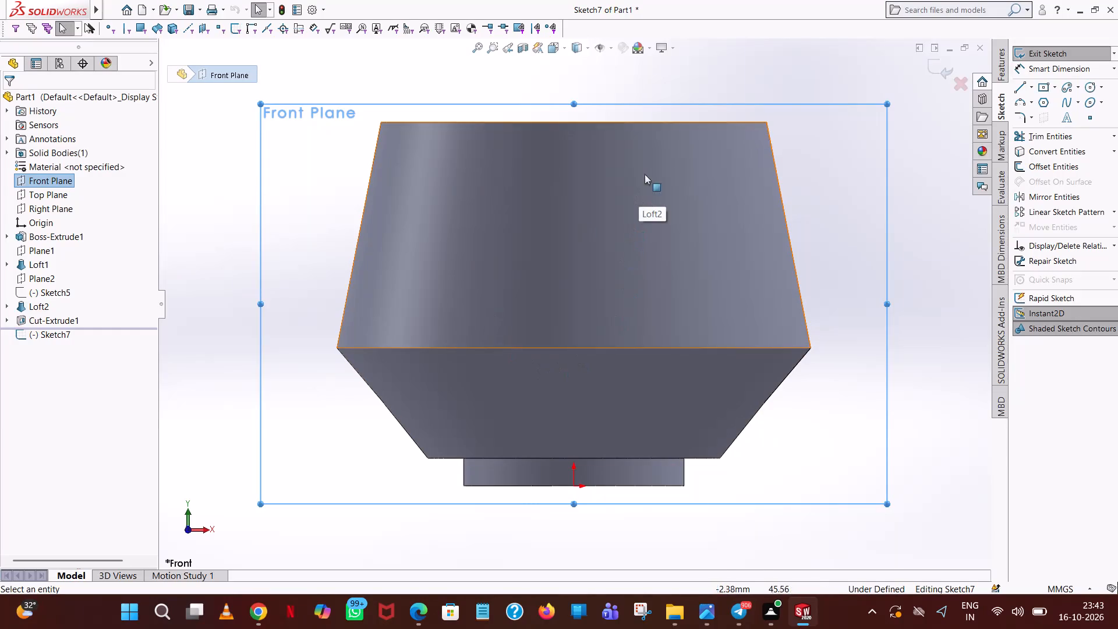
Sketch an 11.71 mm vertical line upward from the midpoint of the edge between the two tapers.
{"action": "left_click", "coordinate": [1016, 90]}
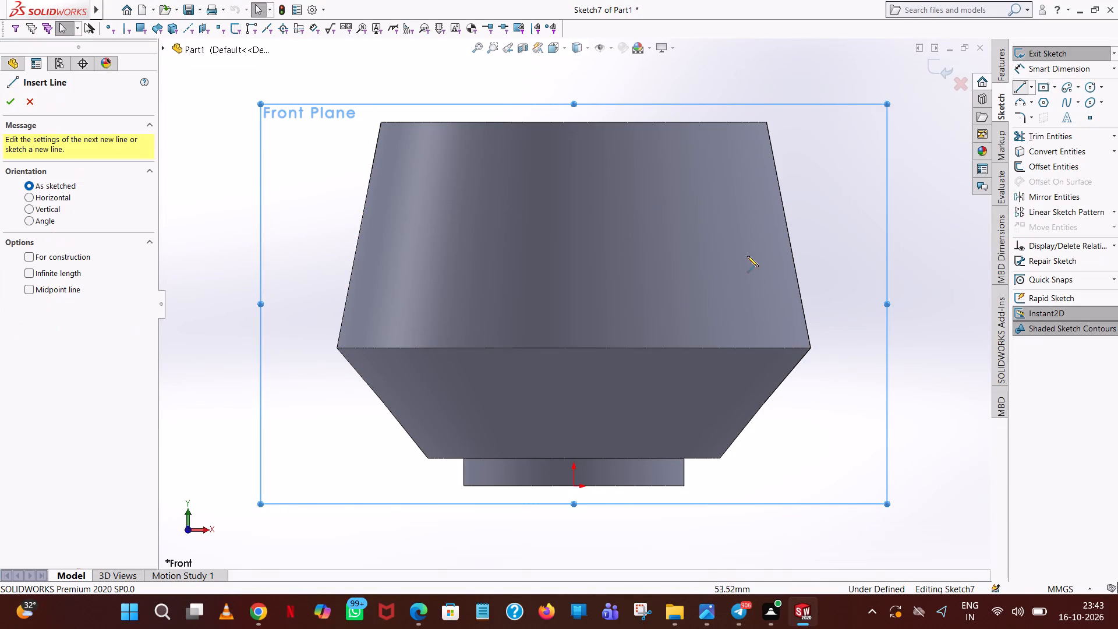
{"action": "left_click", "coordinate": [574, 348]}
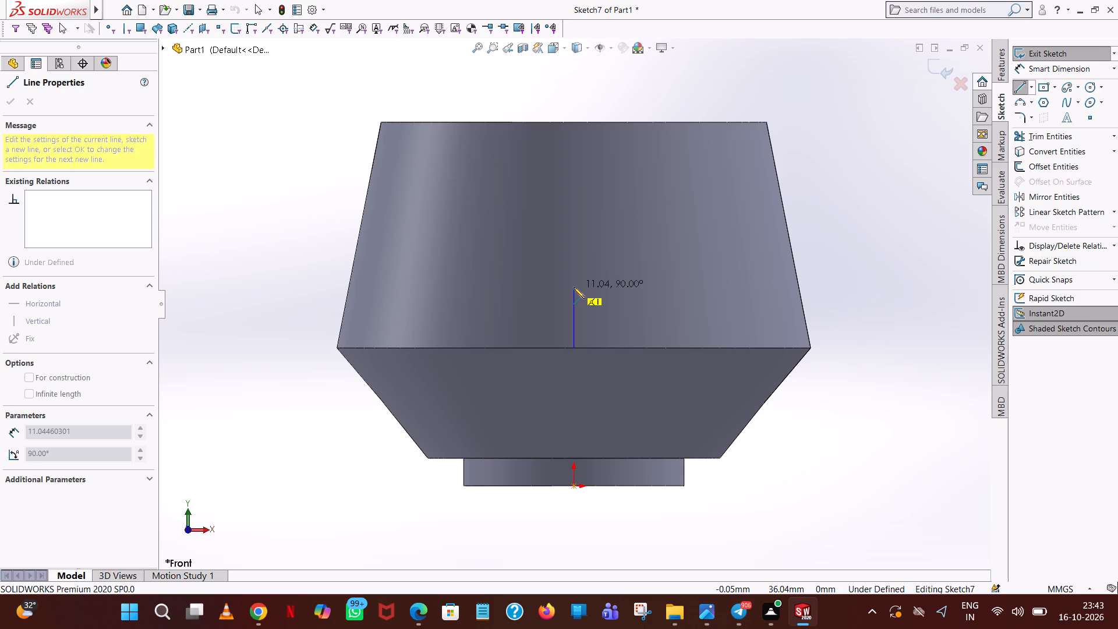
{"action": "left_click", "coordinate": [574, 287]}
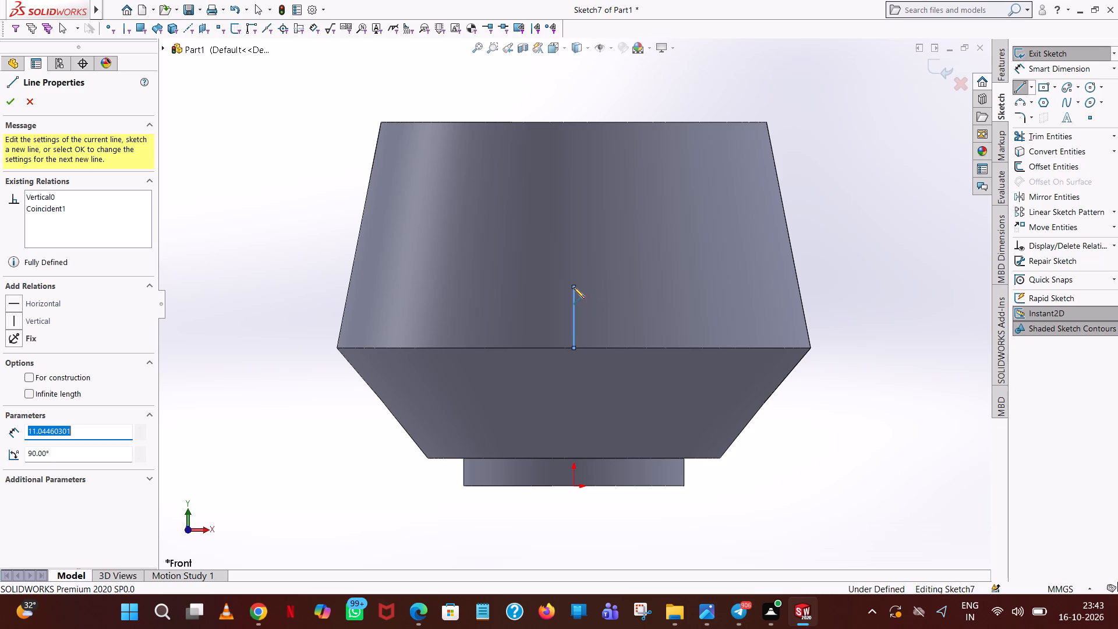
{"action": "type", "text": "11."}
{"action": "type", "text": "71"}
{"action": "key", "text": "Return"}
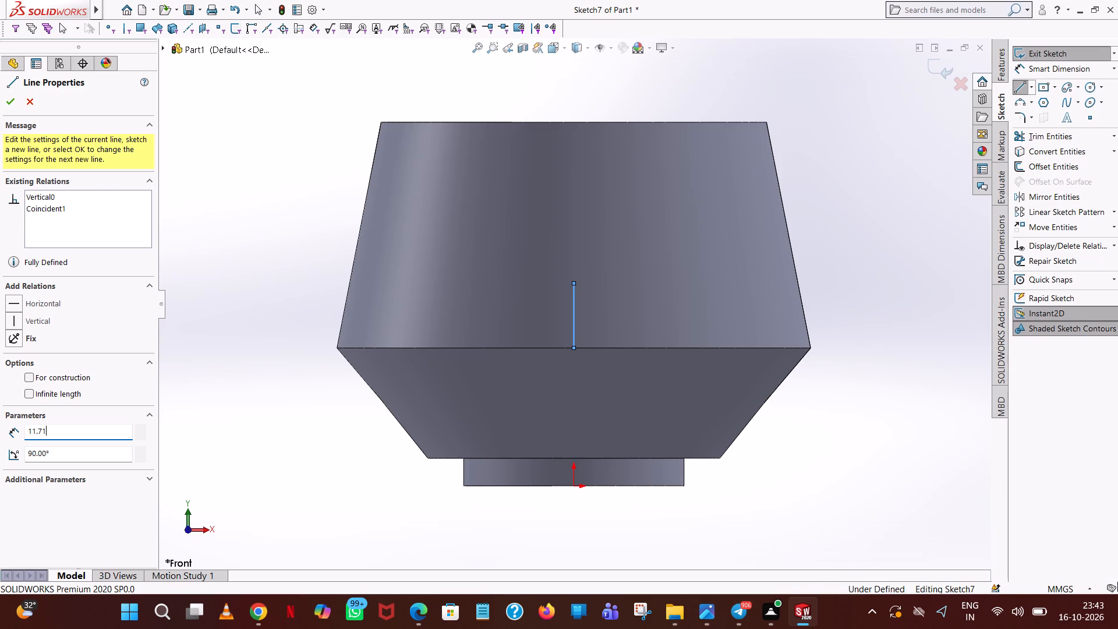
{"action": "right_click", "coordinate": [574, 287]}
{"action": "left_click", "coordinate": [610, 291]}
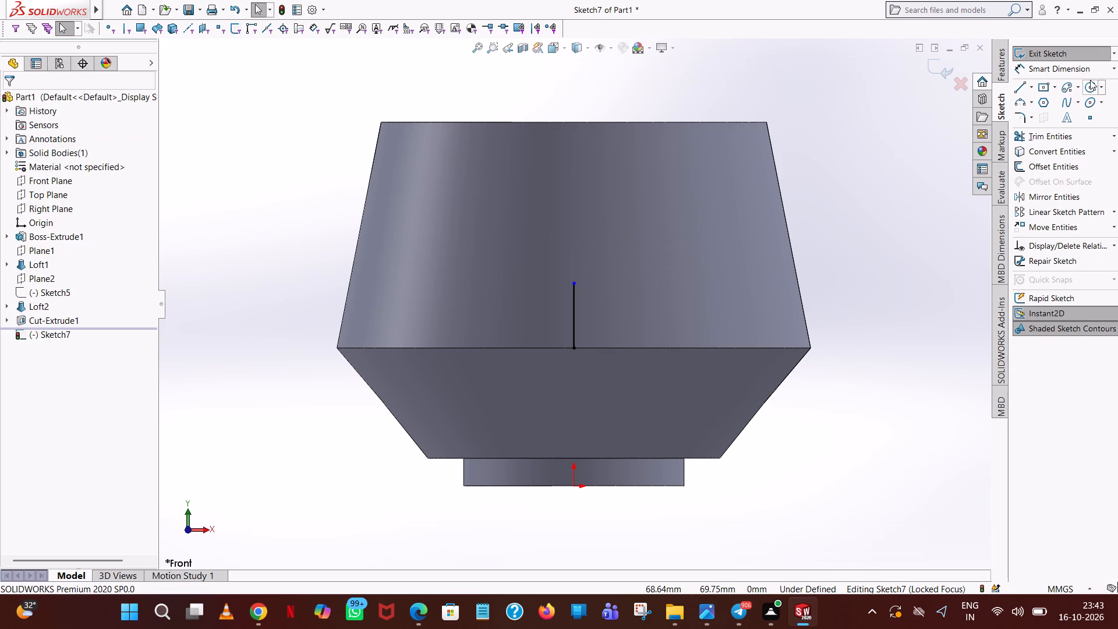
Draw a circle of radius 5 mm centred on the upper end of the 11.71 mm line.
{"action": "left_click", "coordinate": [1090, 91]}
{"action": "left_click", "coordinate": [577, 285]}
{"action": "left_click", "coordinate": [578, 266]}
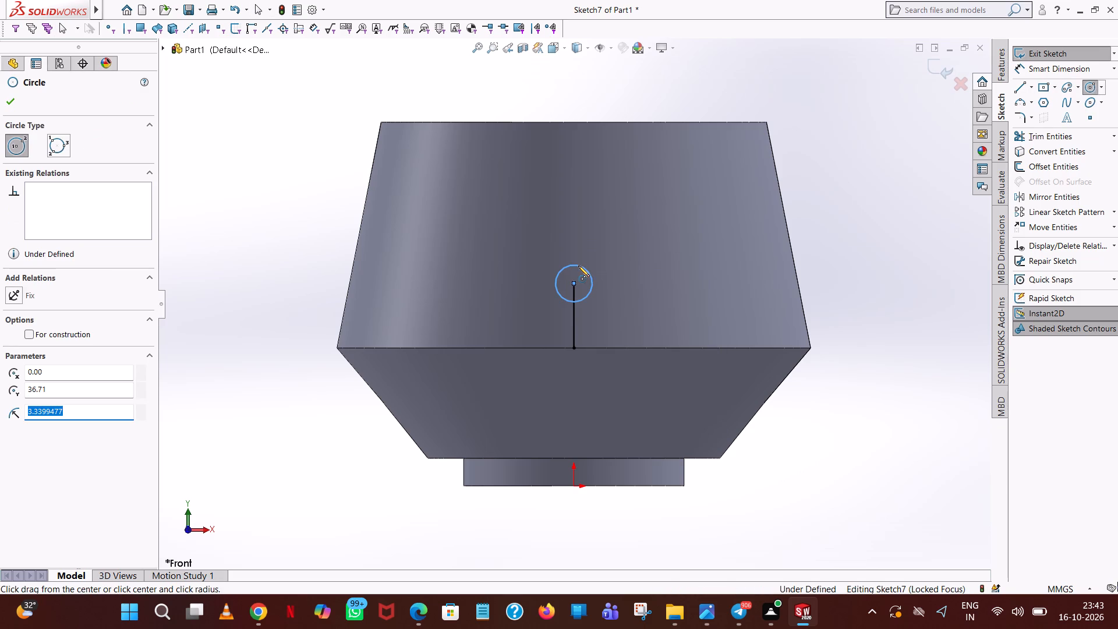
{"action": "key", "text": "5"}
{"action": "key", "text": "Return"}
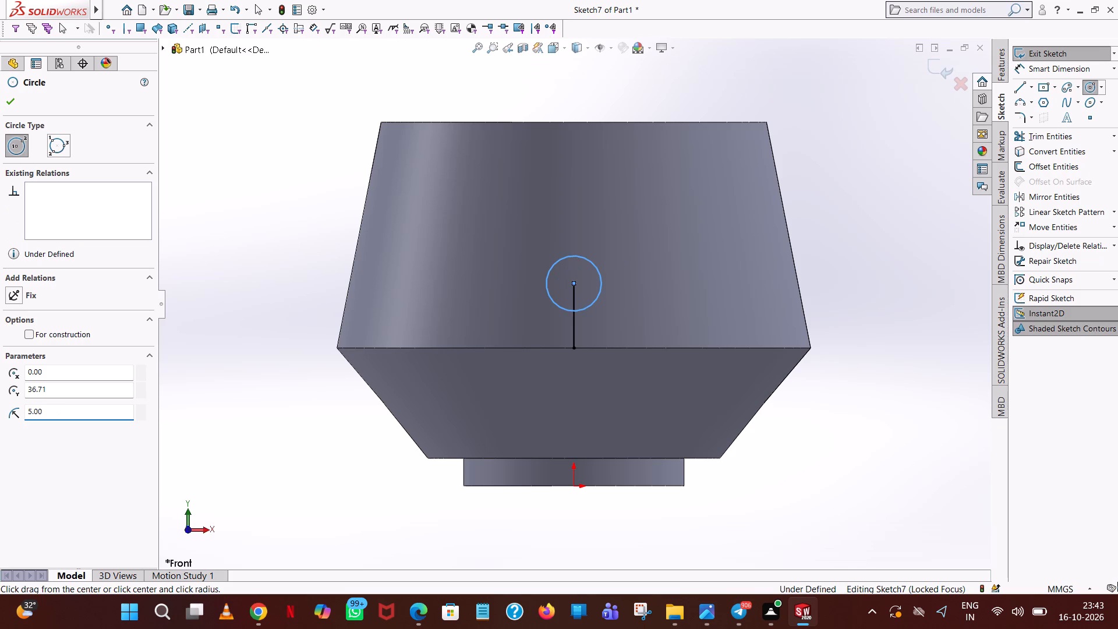
{"action": "right_click", "coordinate": [578, 266]}
{"action": "left_click", "coordinate": [613, 274]}
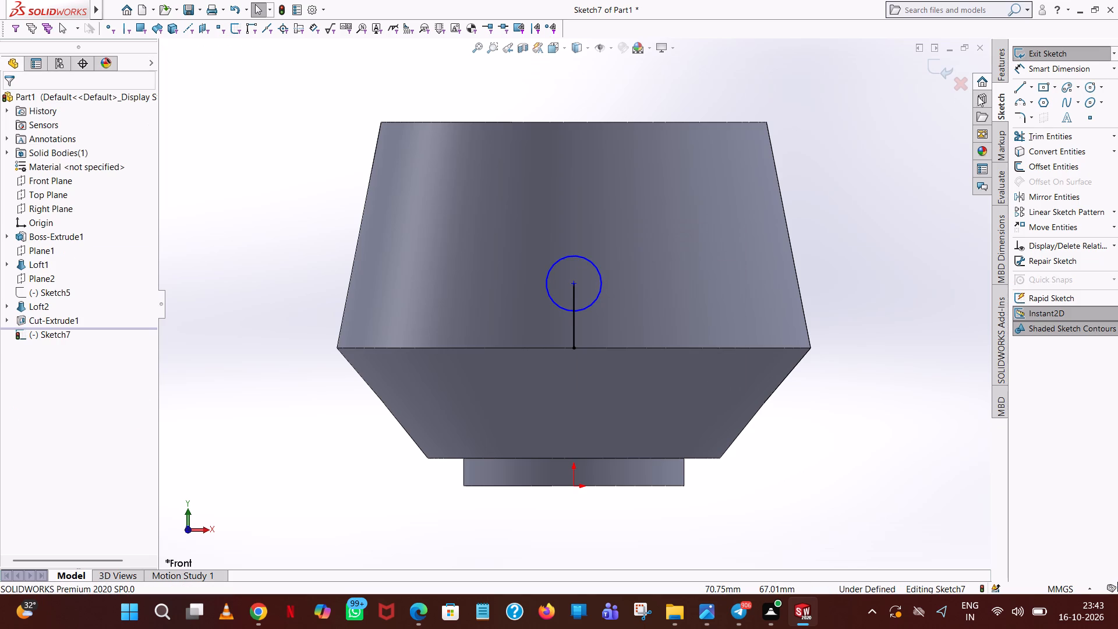
Sketch a 17.54 mm vertical line upward from the circle's centre.
{"action": "left_click", "coordinate": [1020, 85]}
{"action": "left_click", "coordinate": [575, 285]}
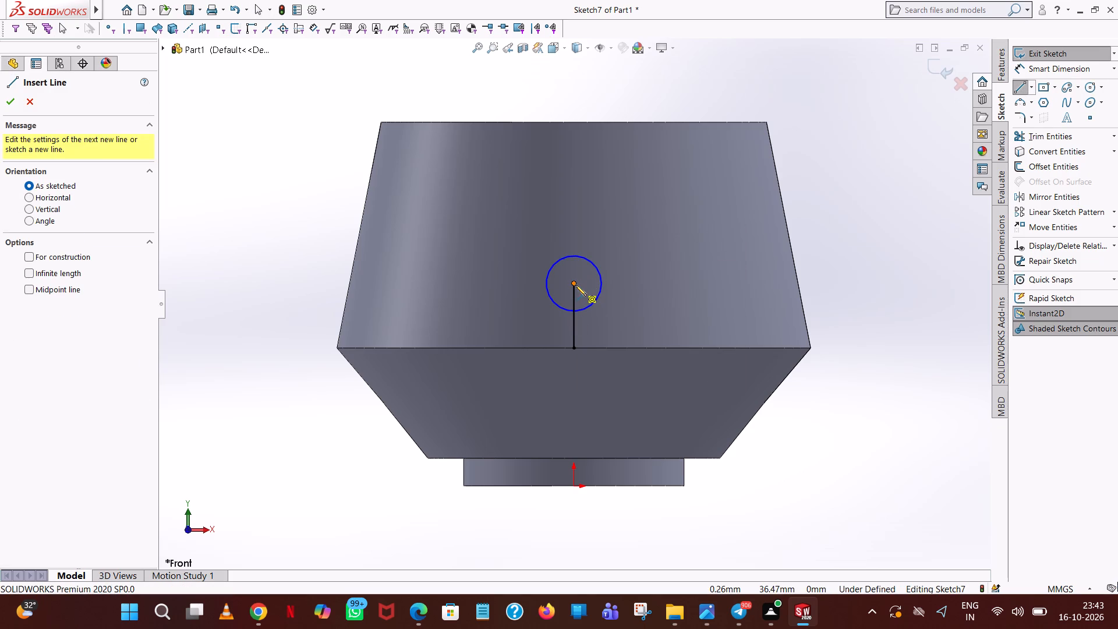
{"action": "left_click", "coordinate": [577, 172]}
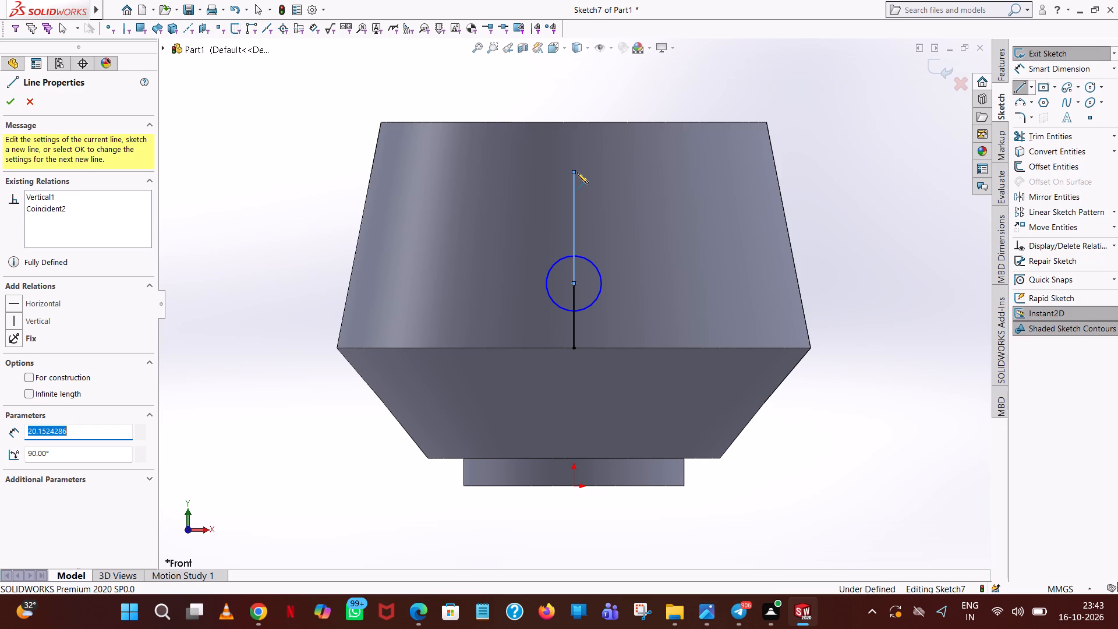
{"action": "type", "text": "17.54"}
{"action": "key", "text": "Return"}
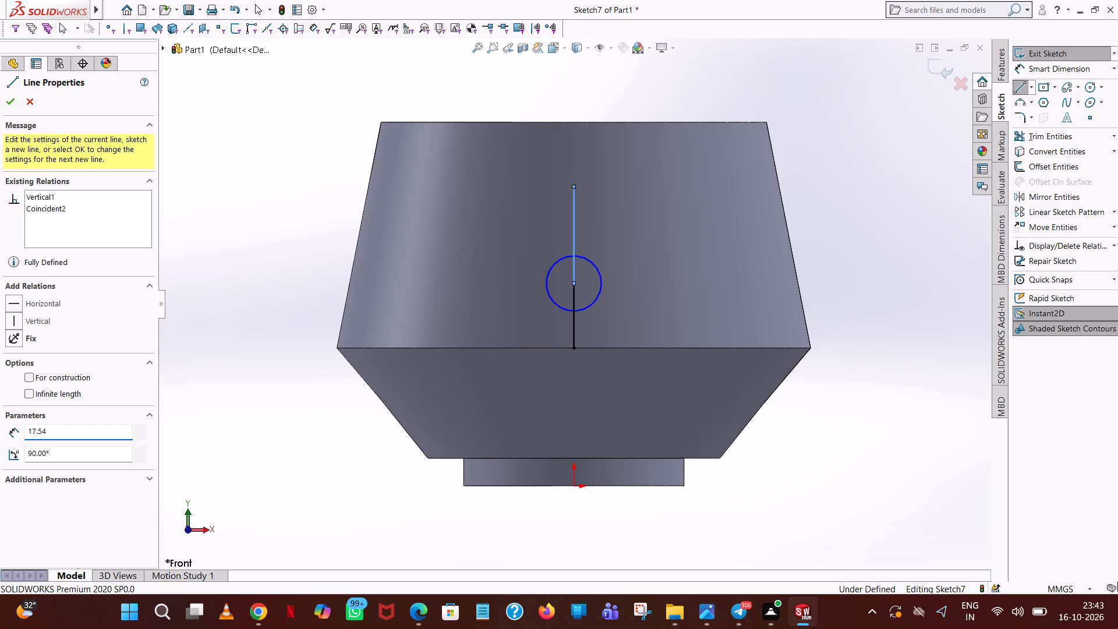
{"action": "right_click", "coordinate": [577, 172]}
{"action": "left_click", "coordinate": [593, 181]}
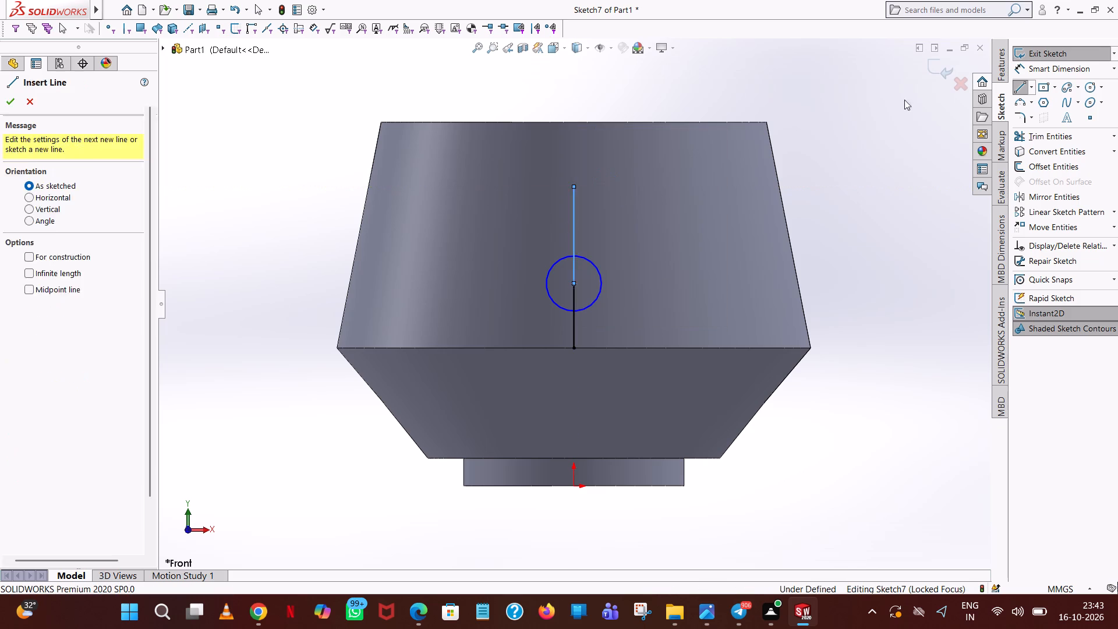
Draw a second circle of radius 5 mm centred on the upper end of the 17.54 mm line.
{"action": "left_click", "coordinate": [1093, 83]}
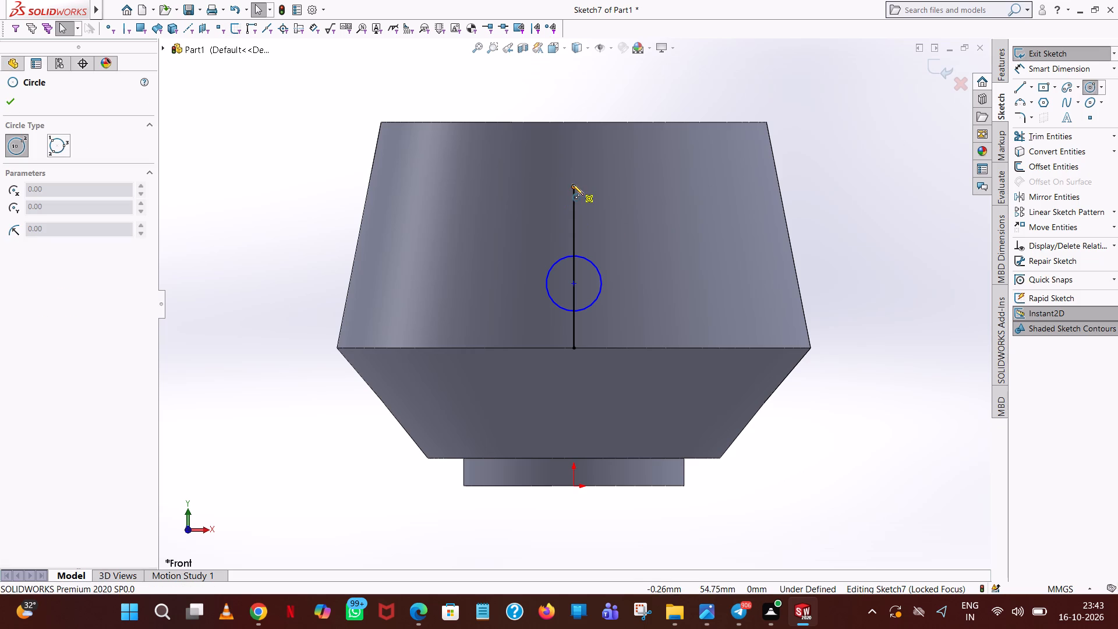
{"action": "left_click", "coordinate": [572, 183]}
{"action": "left_click", "coordinate": [604, 178]}
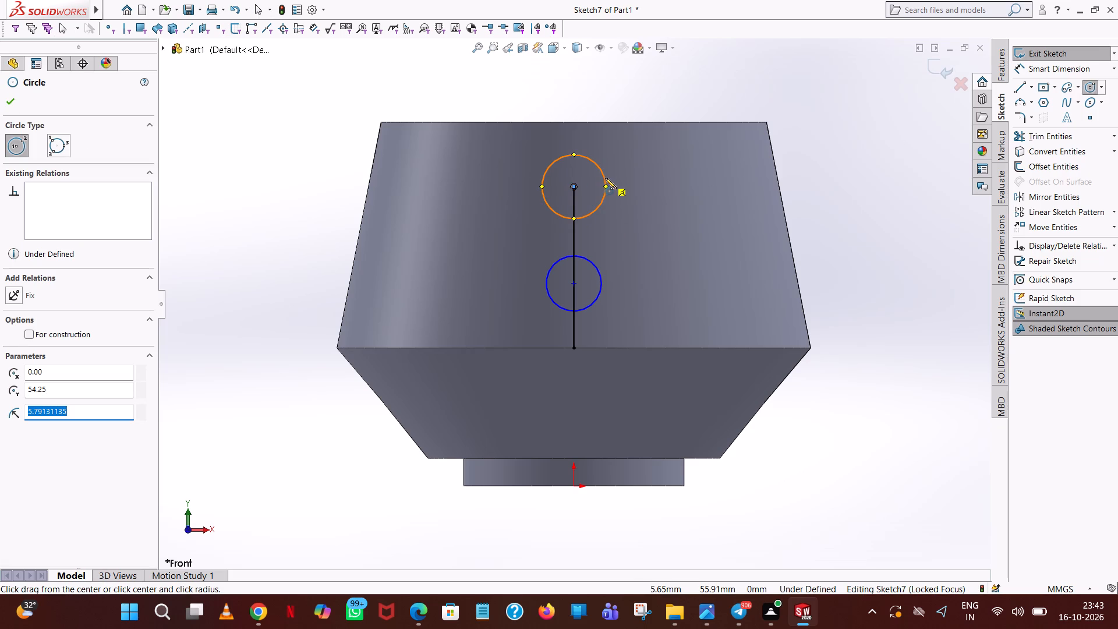
{"action": "key", "text": "5"}
{"action": "key", "text": "Return"}
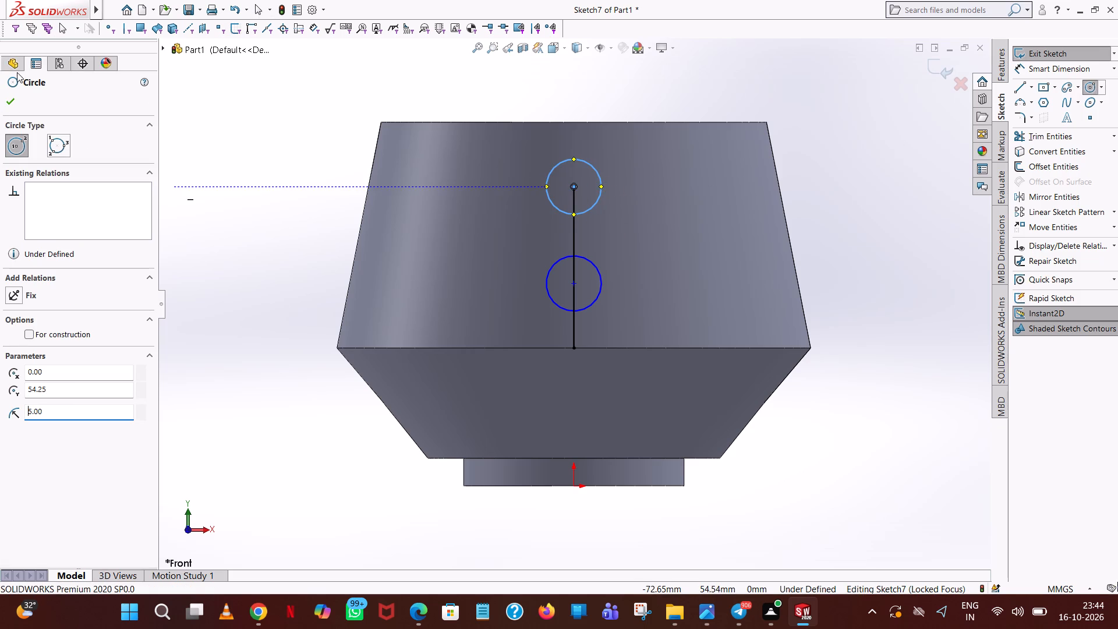
{"action": "left_click", "coordinate": [6, 98]}
Join the two circles with a vertical tangent line on each side to form the slot's straight edges.
{"action": "left_click", "coordinate": [1014, 89]}
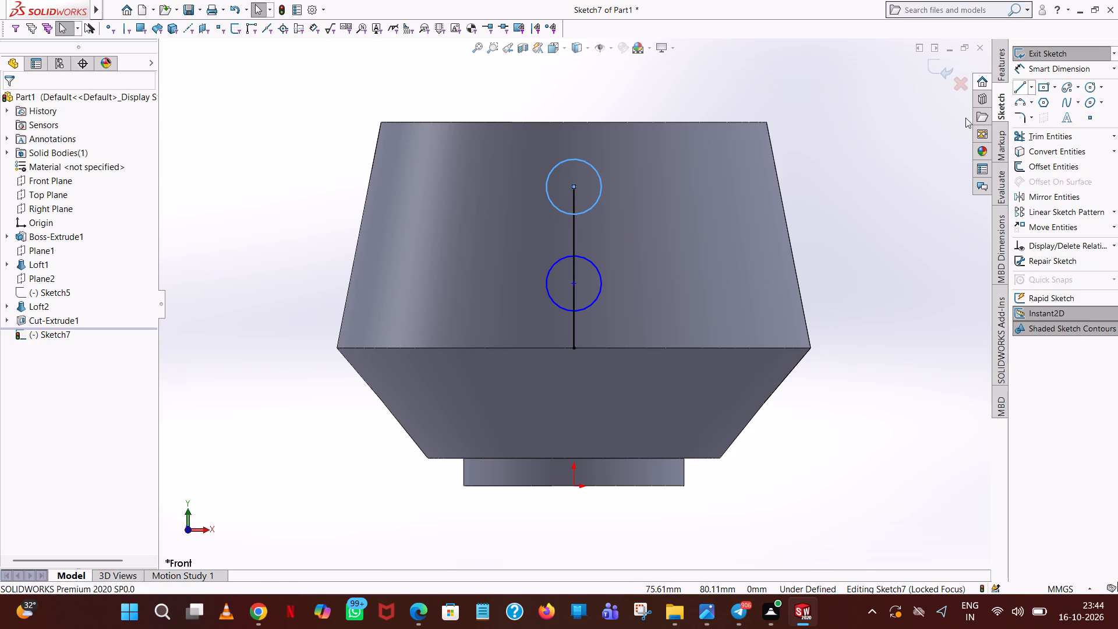
{"action": "left_click", "coordinate": [600, 186]}
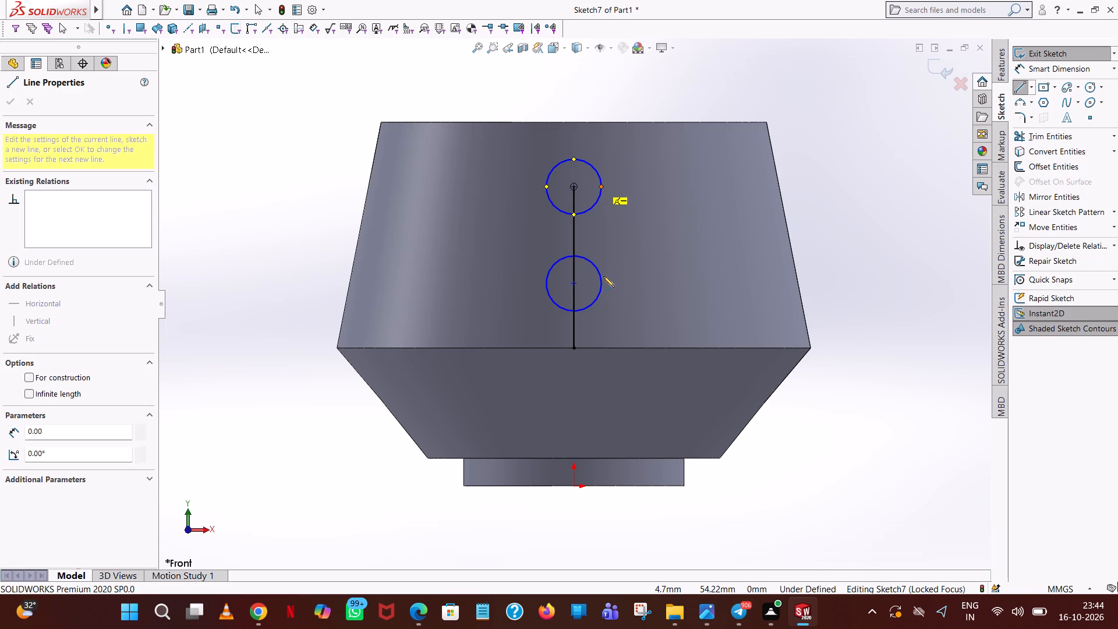
{"action": "left_click", "coordinate": [600, 285]}
{"action": "right_click", "coordinate": [599, 285]}
{"action": "left_click", "coordinate": [635, 294]}
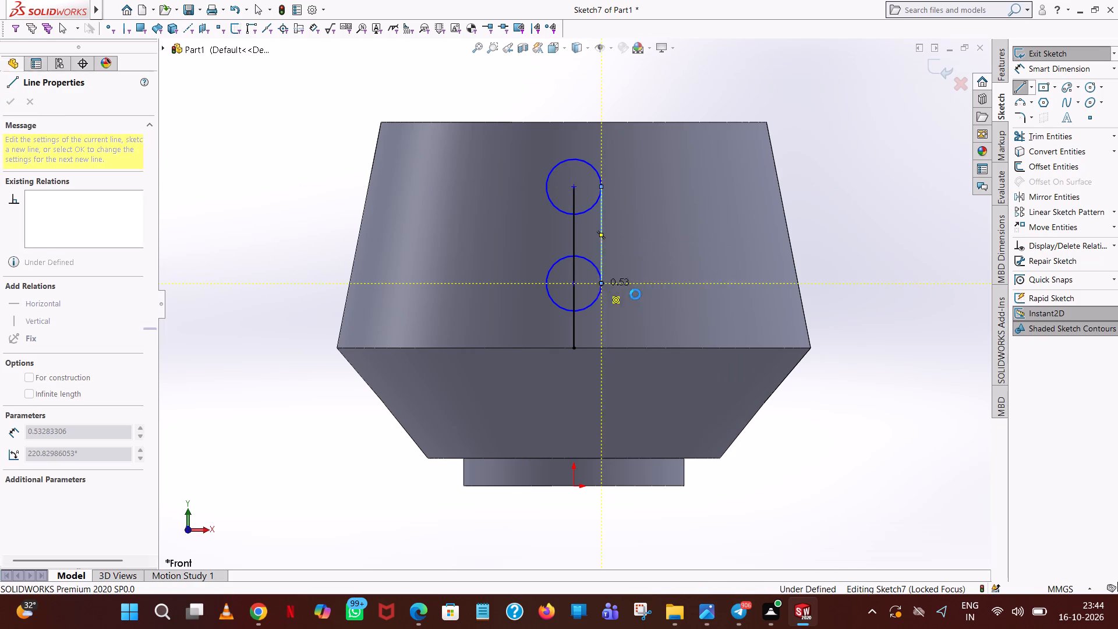
{"action": "left_click", "coordinate": [1017, 89]}
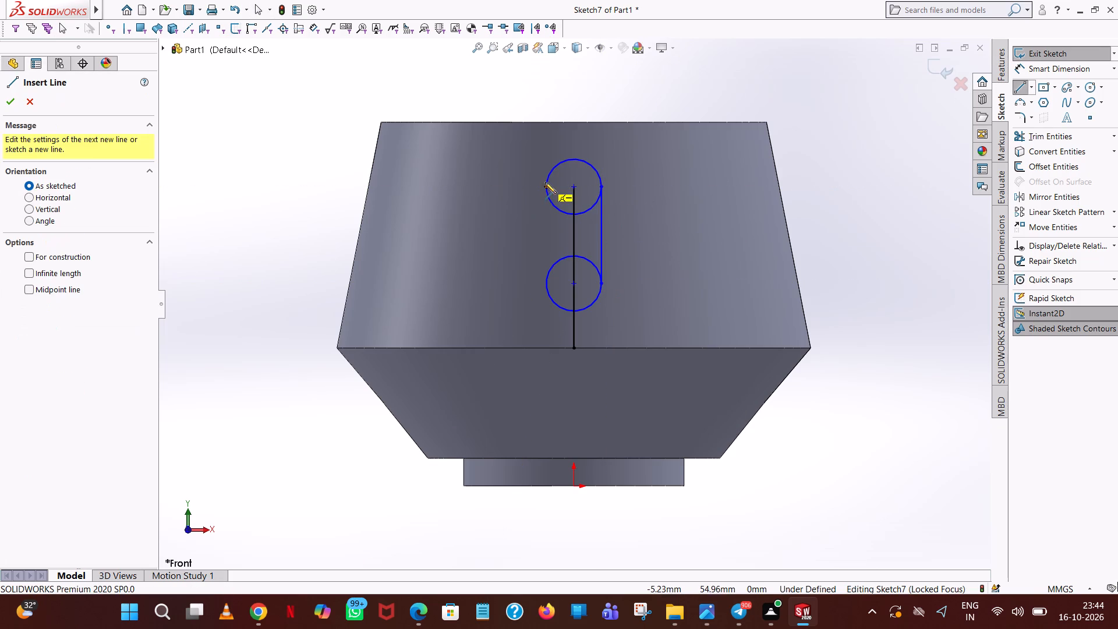
{"action": "left_click", "coordinate": [544, 186]}
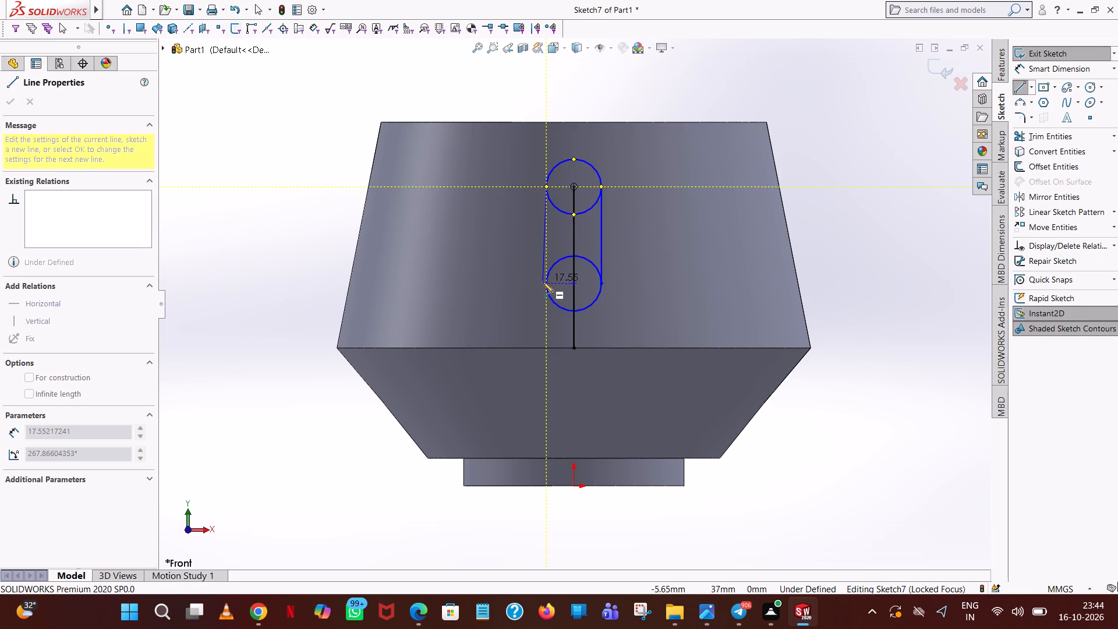
{"action": "left_click", "coordinate": [546, 285]}
{"action": "right_click", "coordinate": [546, 285]}
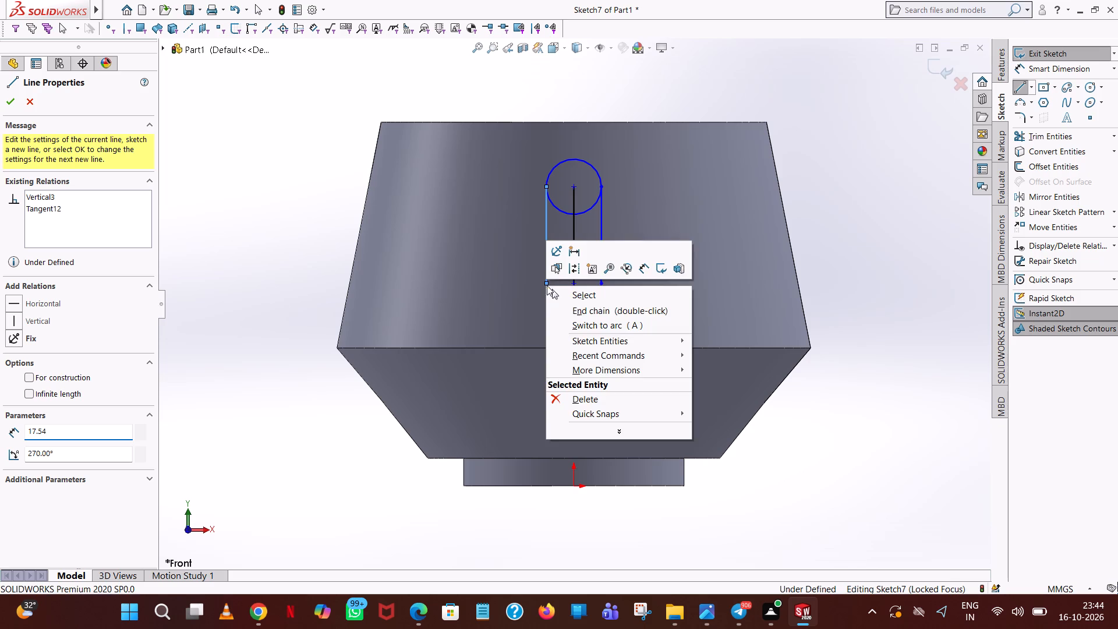
{"action": "left_click", "coordinate": [582, 292]}
Trim the inner circle arcs and the vertical centre lines, leaving only the closed slot outline.
{"action": "left_click", "coordinate": [1046, 135]}
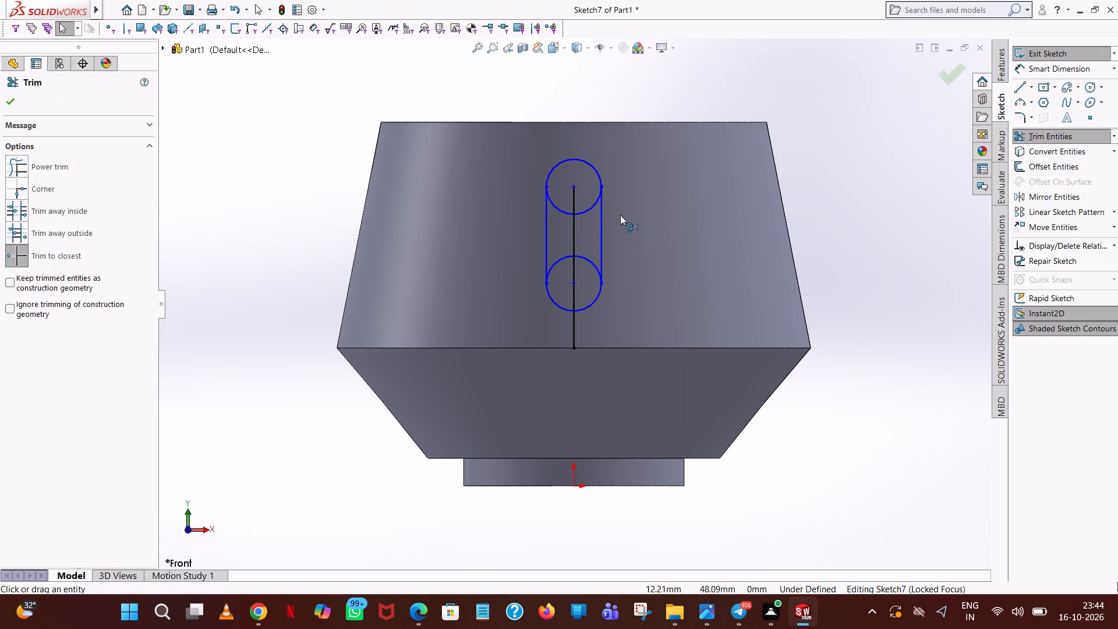
{"action": "left_click", "coordinate": [593, 203]}
{"action": "left_click", "coordinate": [559, 212]}
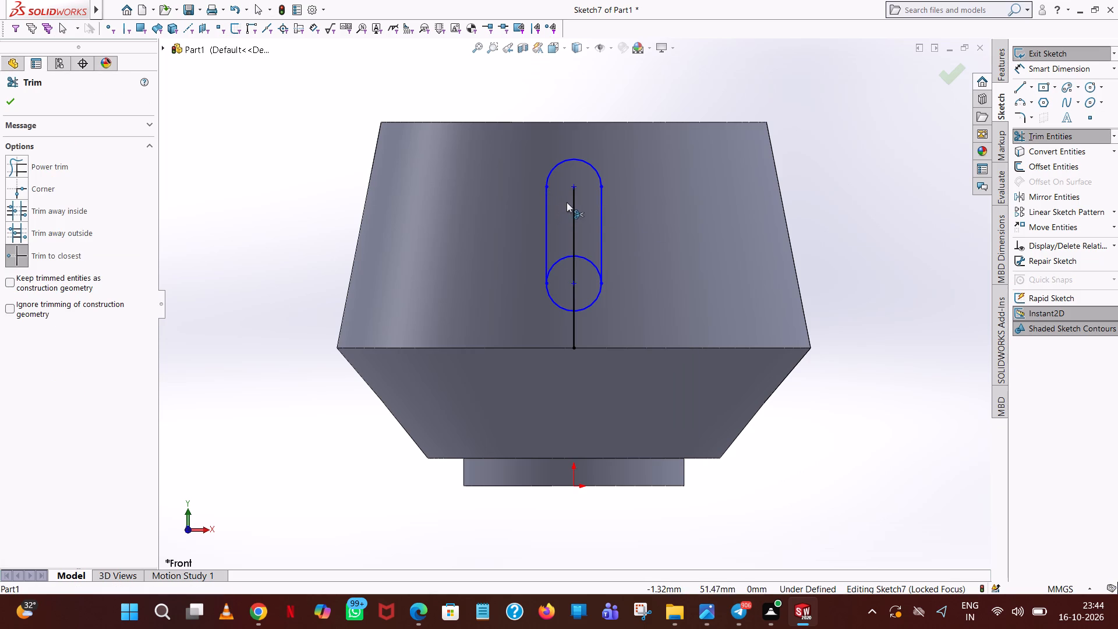
{"action": "left_click", "coordinate": [569, 200]}
{"action": "left_click", "coordinate": [574, 199]}
{"action": "left_click", "coordinate": [576, 184]}
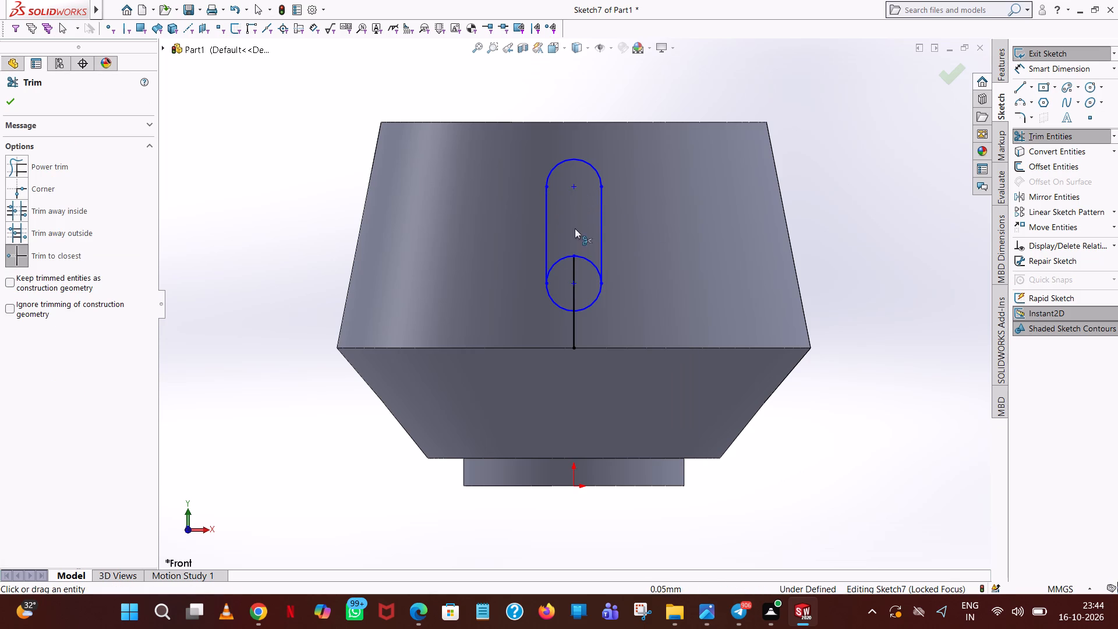
{"action": "left_click", "coordinate": [582, 257]}
{"action": "left_click", "coordinate": [570, 263]}
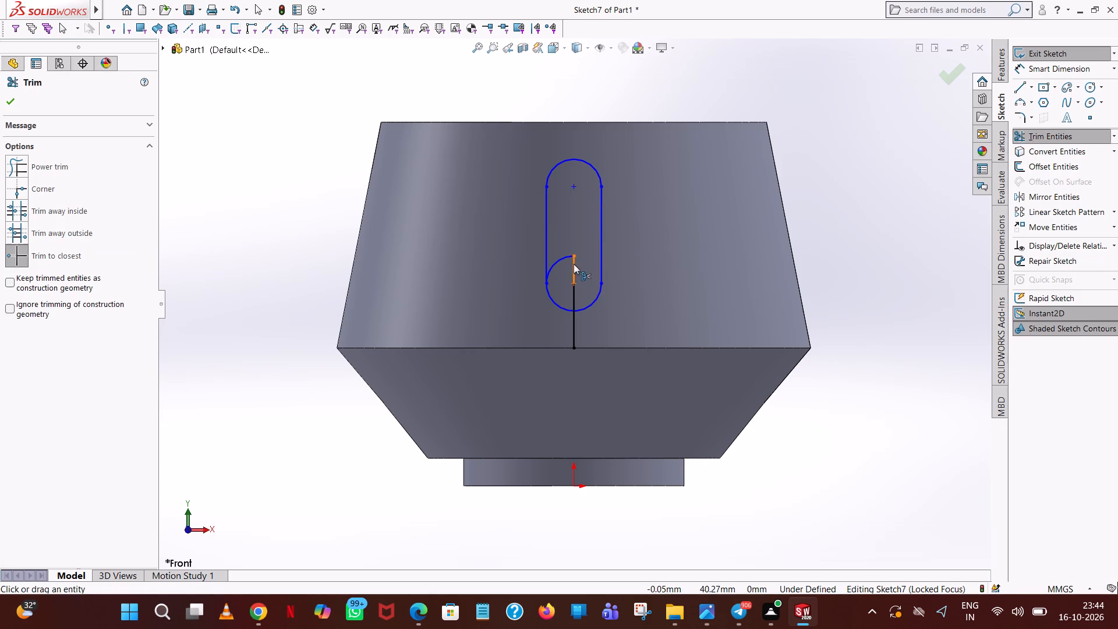
{"action": "left_click", "coordinate": [574, 264]}
{"action": "left_click", "coordinate": [561, 259]}
{"action": "left_click", "coordinate": [574, 290]}
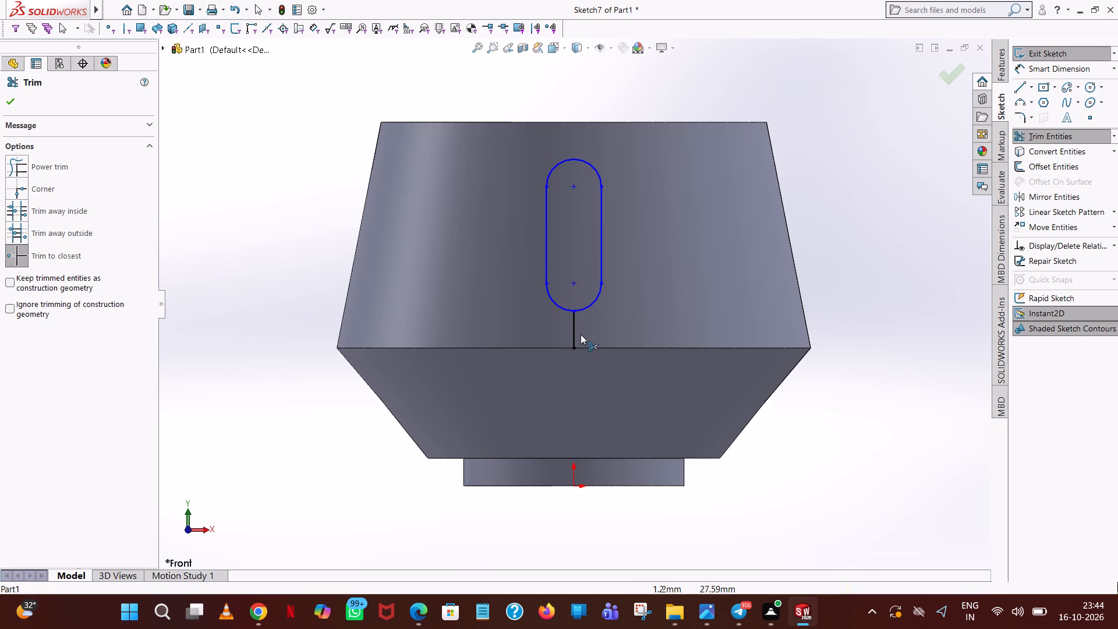
{"action": "left_click", "coordinate": [574, 334]}
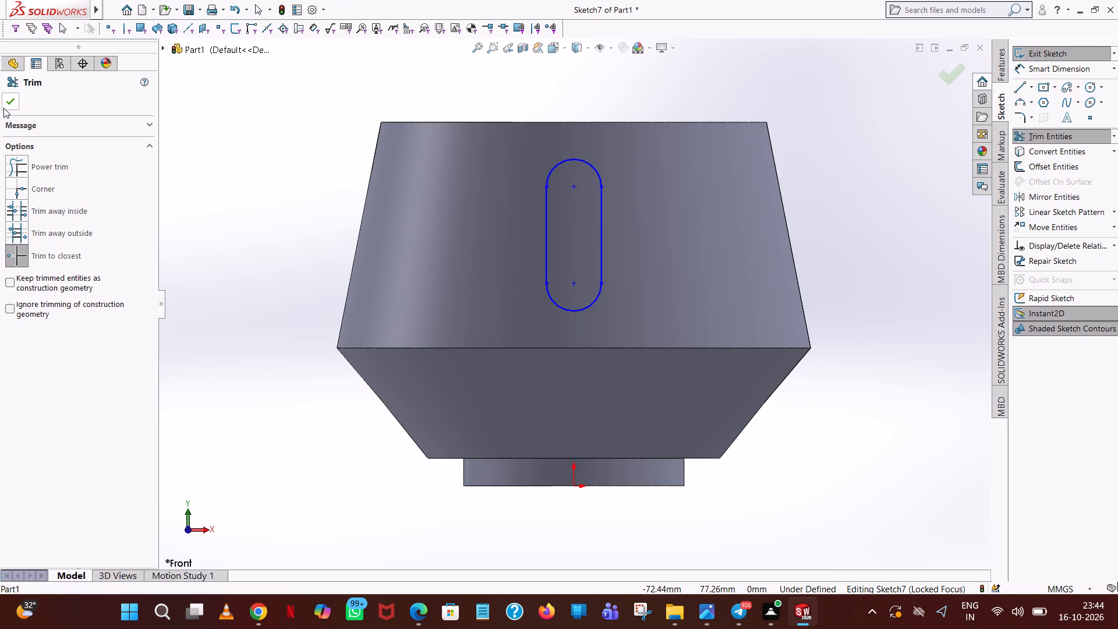
{"action": "left_click", "coordinate": [4, 107]}
Cut-extrude the slot profile from the sketch plane through the upper taper's wall, blind to a depth of 52 mm.
{"action": "middle_click_drag", "start_coordinate": [681, 114], "coordinate": [694, 298]}
{"action": "scroll", "coordinate": [681, 116], "scroll_direction": "up", "scroll_amount": 1}
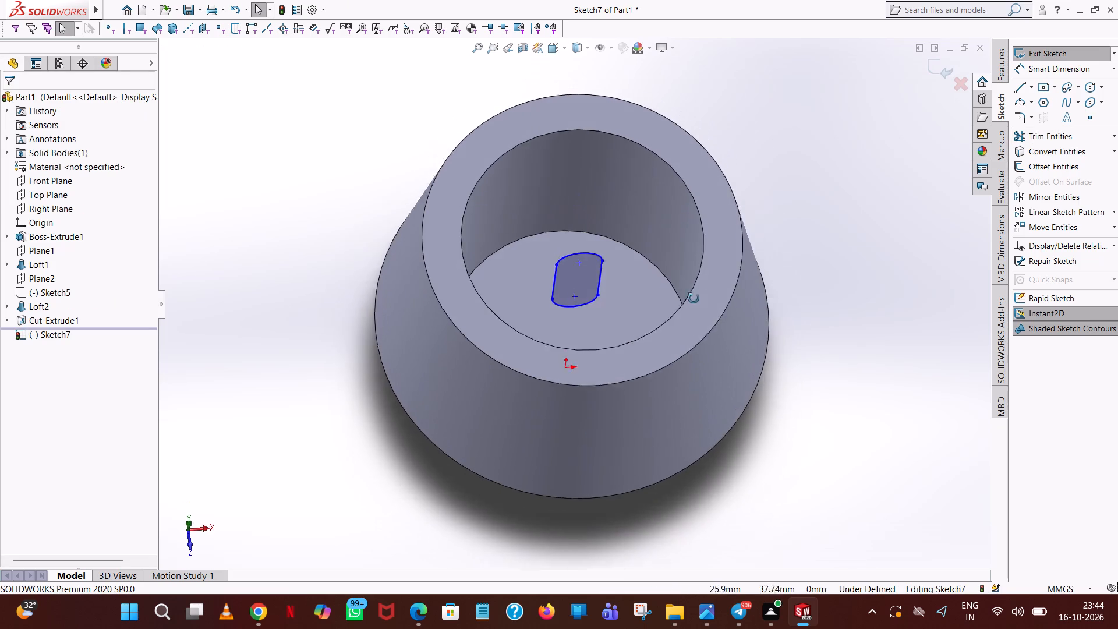
{"action": "middle_click_drag", "start_coordinate": [694, 298], "coordinate": [691, 294]}
{"action": "scroll", "coordinate": [695, 308], "scroll_direction": "up", "scroll_amount": 1}
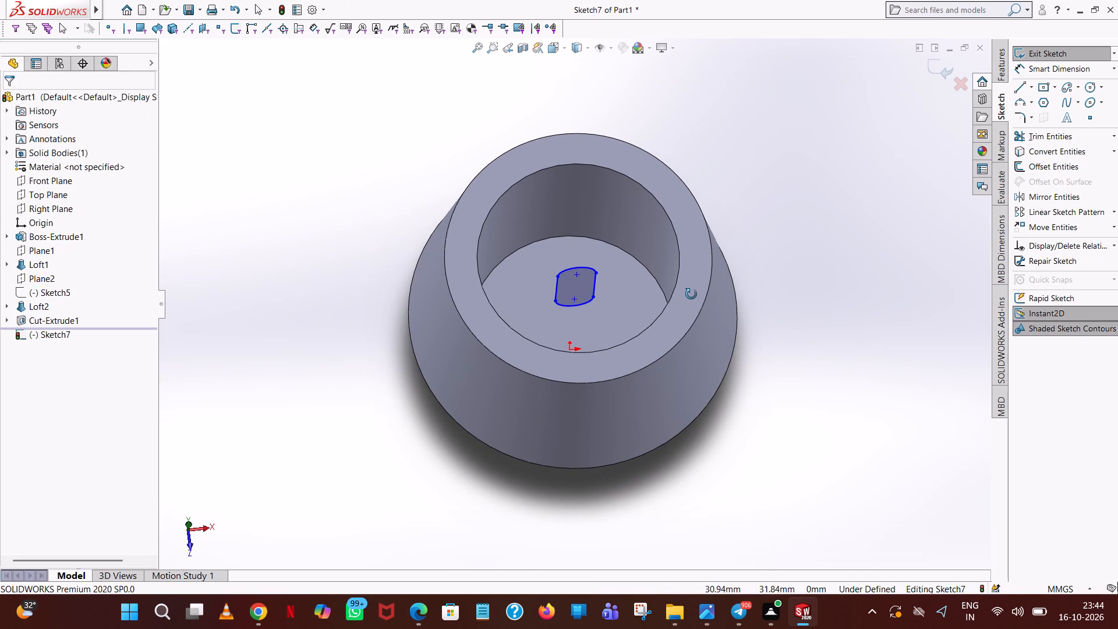
{"action": "middle_click_drag", "start_coordinate": [691, 294], "coordinate": [693, 284]}
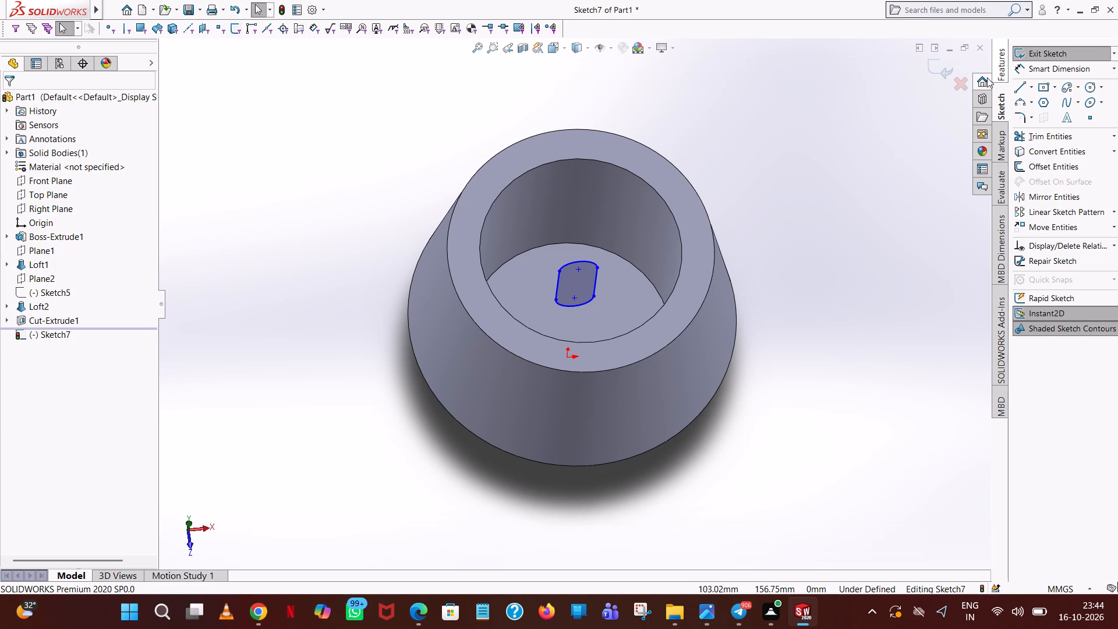
{"action": "left_click", "coordinate": [996, 75]}
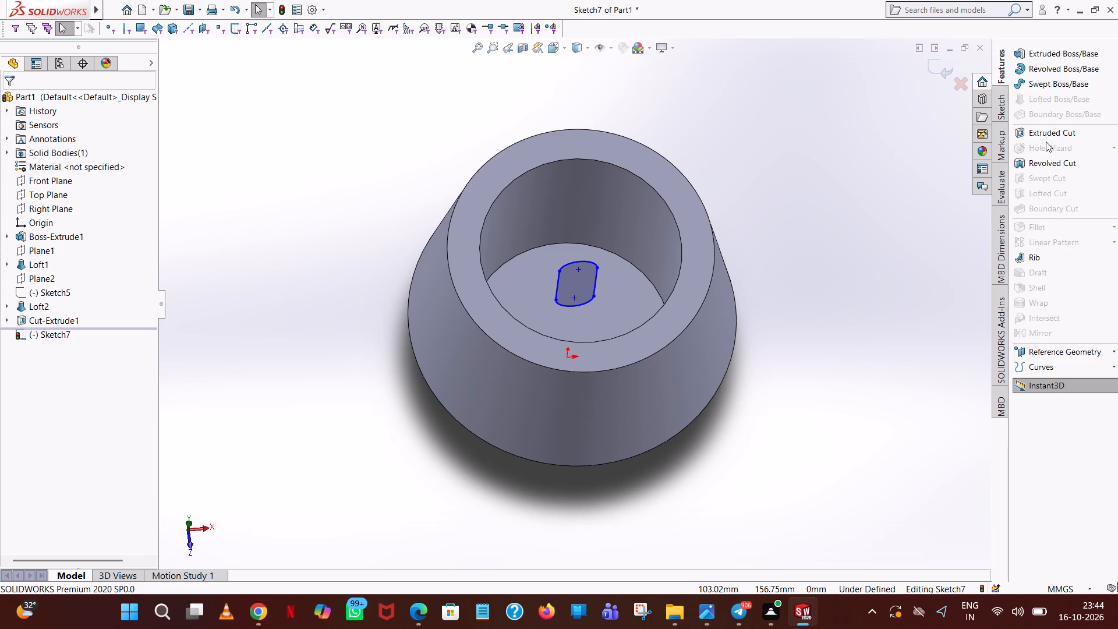
{"action": "left_click", "coordinate": [1059, 134]}
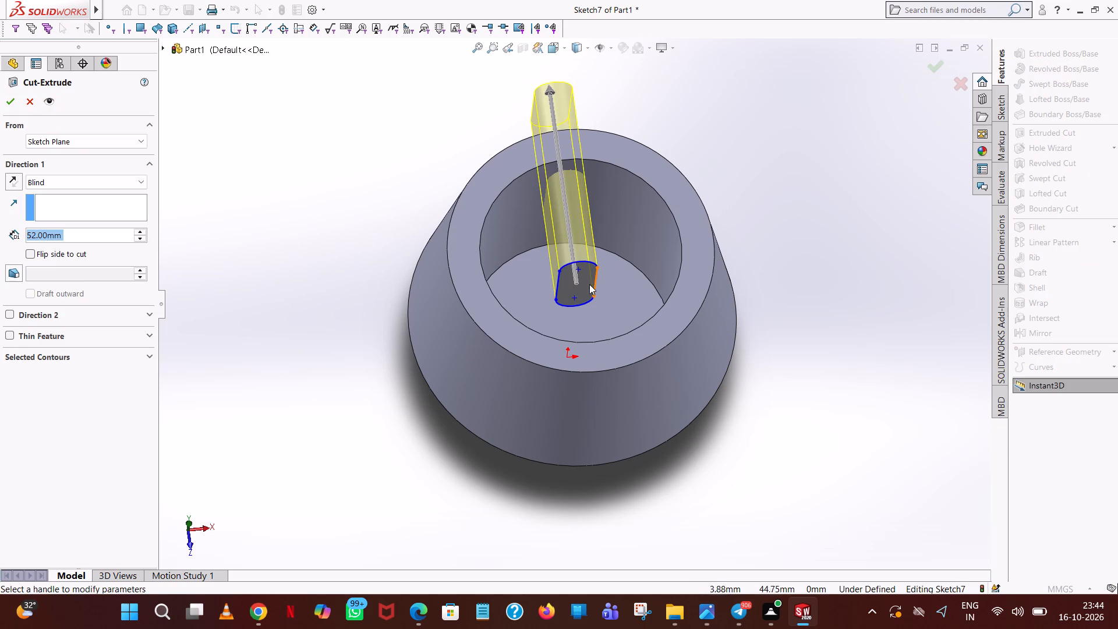
{"action": "left_click", "coordinate": [9, 97]}
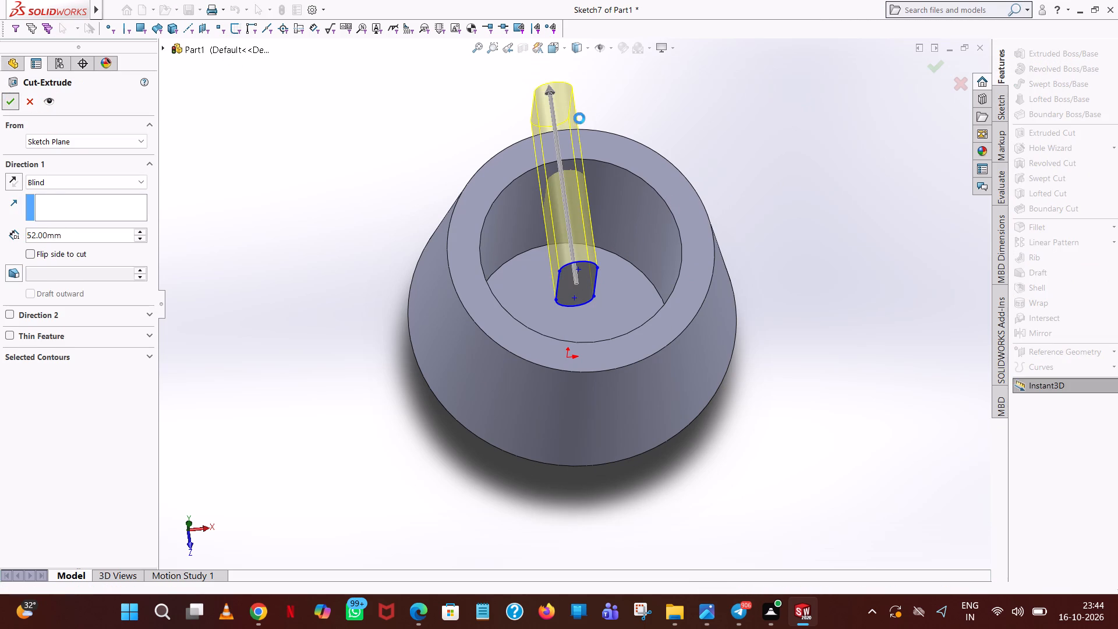
{"action": "left_click", "coordinate": [721, 162]}
{"action": "scroll", "coordinate": [738, 156], "scroll_direction": "up", "scroll_amount": 1}
{"action": "middle_click_drag", "start_coordinate": [737, 157], "coordinate": [650, 185]}
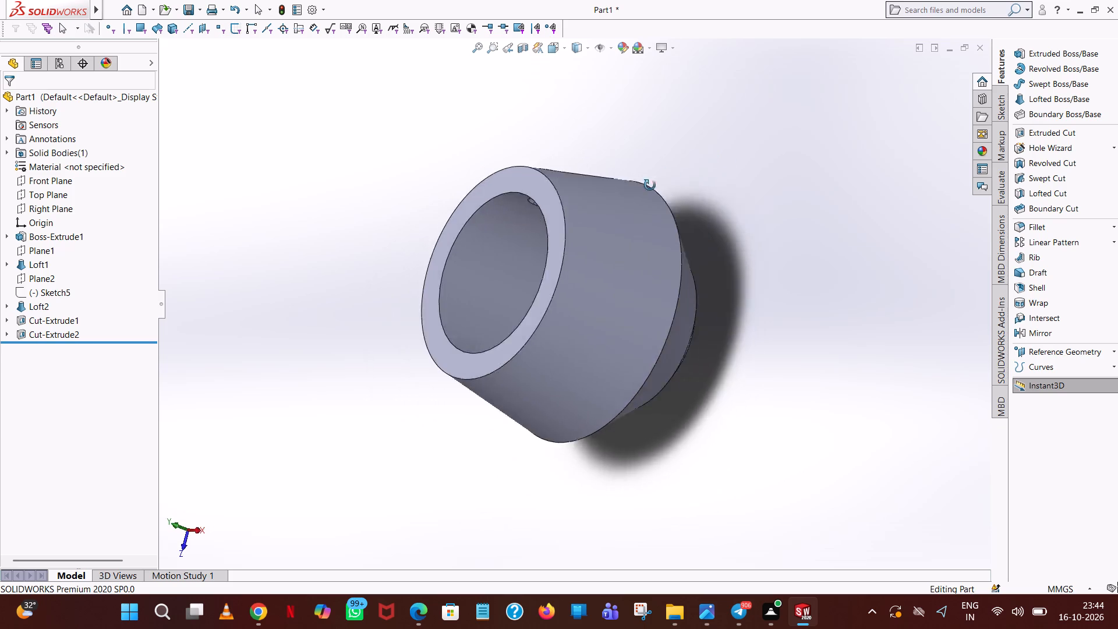
{"action": "middle_click_drag", "start_coordinate": [650, 185], "coordinate": [625, 382]}
{"action": "scroll", "coordinate": [697, 274], "scroll_direction": "down", "scroll_amount": 2}
{"action": "middle_click_drag", "start_coordinate": [699, 273], "coordinate": [702, 271]}
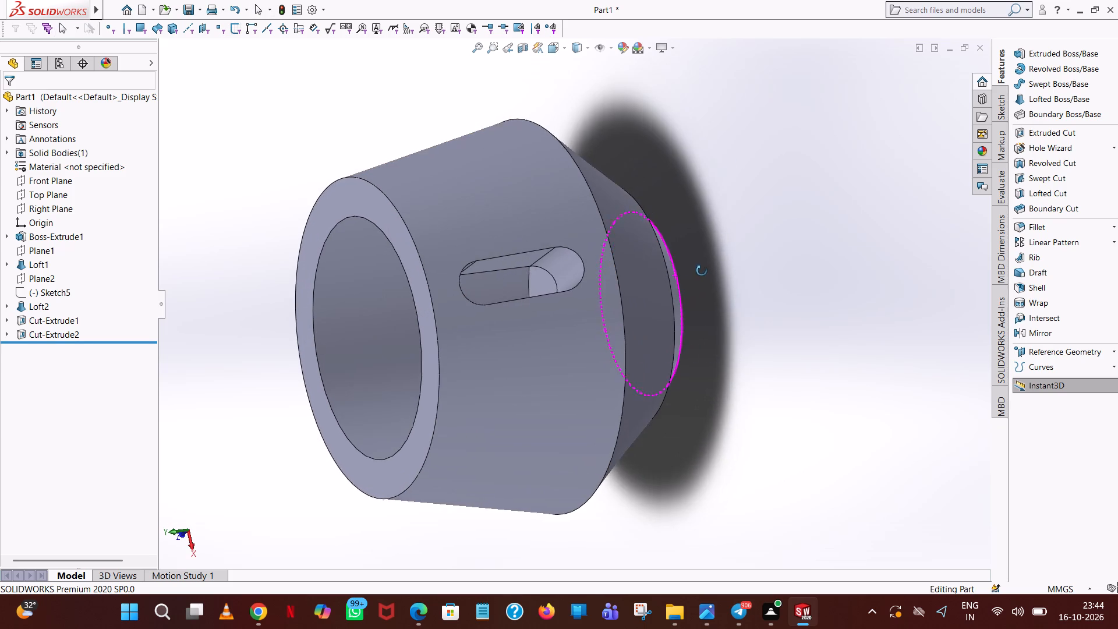
Examine the slot cut in the upper taper from several directions around the hub.
{"action": "middle_click_drag", "start_coordinate": [702, 271], "coordinate": [743, 107]}
{"action": "scroll", "coordinate": [702, 269], "scroll_direction": "up", "scroll_amount": 1}
{"action": "scroll", "coordinate": [752, 133], "scroll_direction": "up", "scroll_amount": 2}
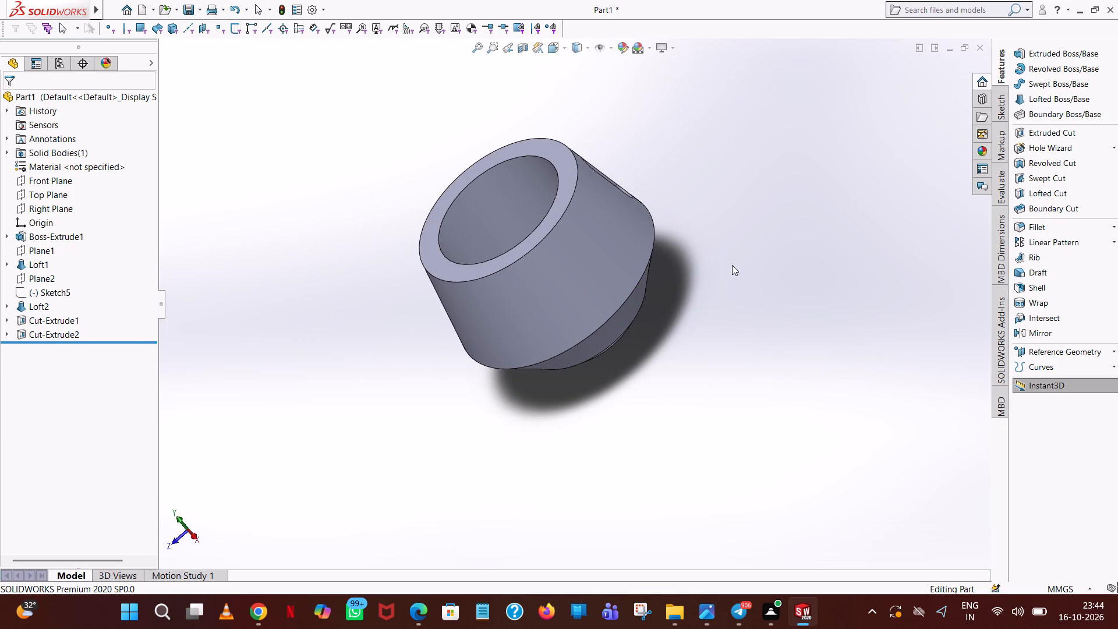
{"action": "scroll", "coordinate": [661, 365], "scroll_direction": "up", "scroll_amount": 1}
{"action": "middle_click_drag", "start_coordinate": [661, 365], "coordinate": [501, 442]}
{"action": "scroll", "coordinate": [516, 359], "scroll_direction": "down", "scroll_amount": 1}
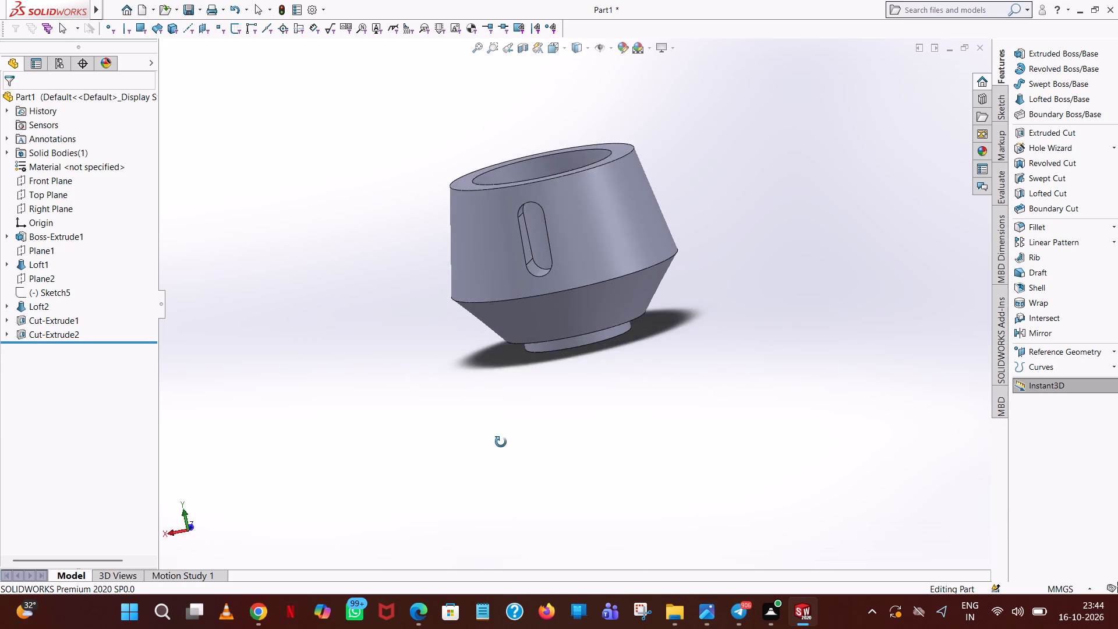
{"action": "middle_click_drag", "start_coordinate": [501, 442], "coordinate": [504, 450]}
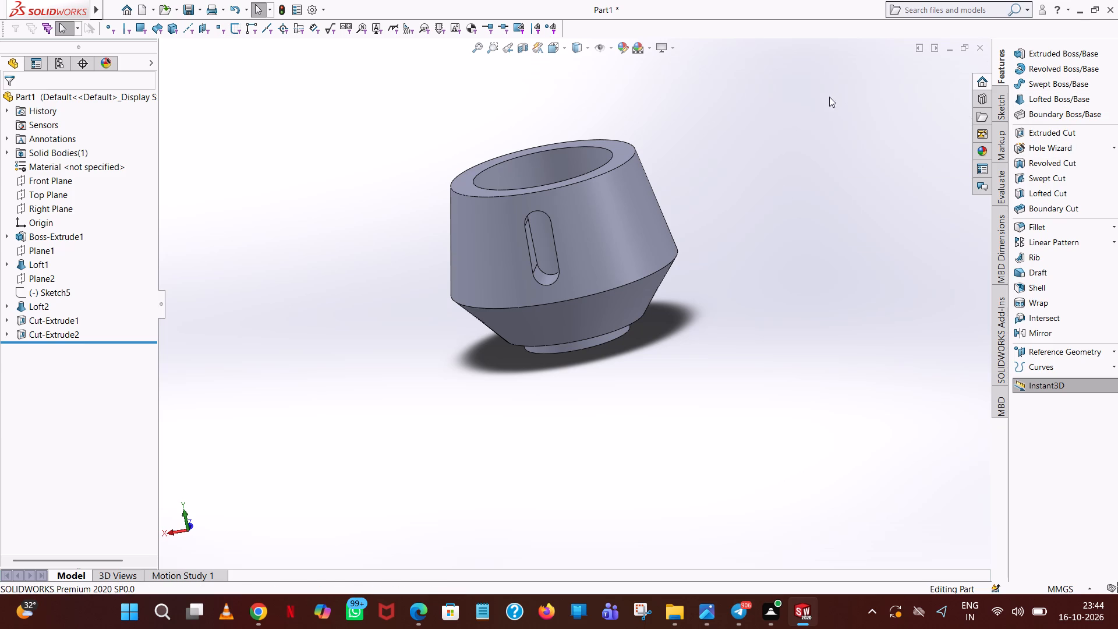
Circular-pattern the slot cut about the upper rim's outer circular edge, with 4 equally spaced instances over 360°.
{"action": "left_click", "coordinate": [1116, 238]}
{"action": "left_click", "coordinate": [1057, 259]}
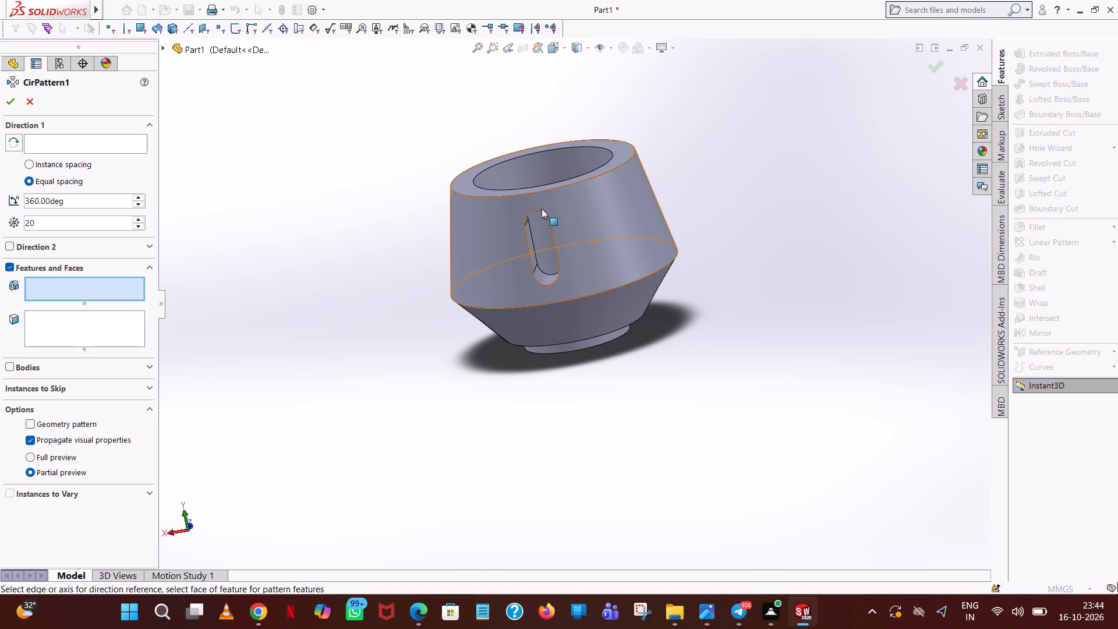
{"action": "left_click", "coordinate": [552, 241]}
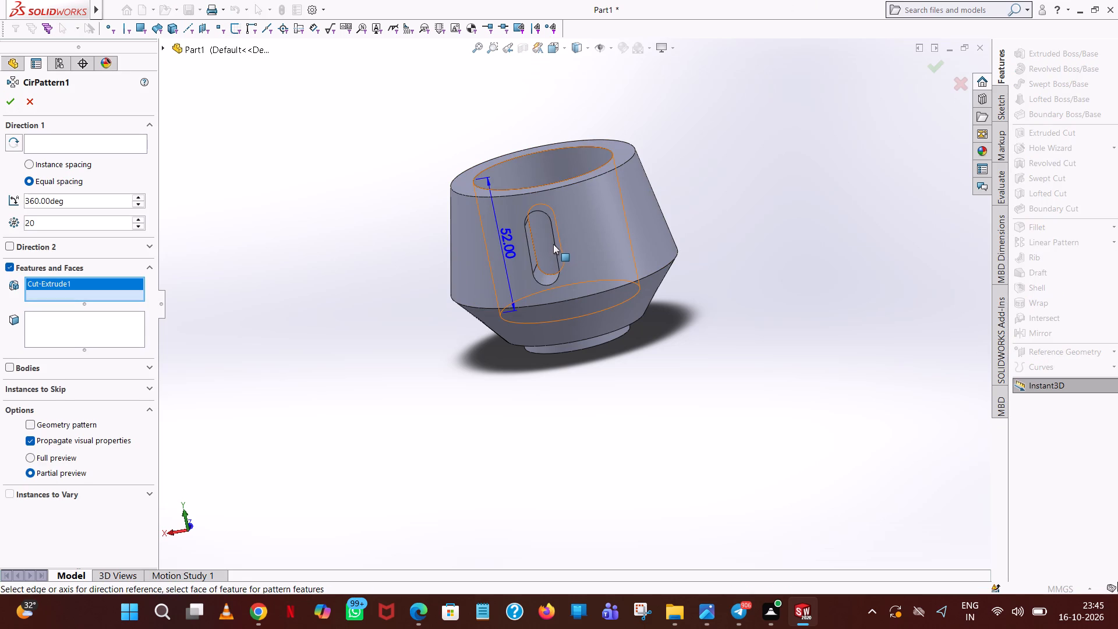
{"action": "left_click", "coordinate": [546, 282]}
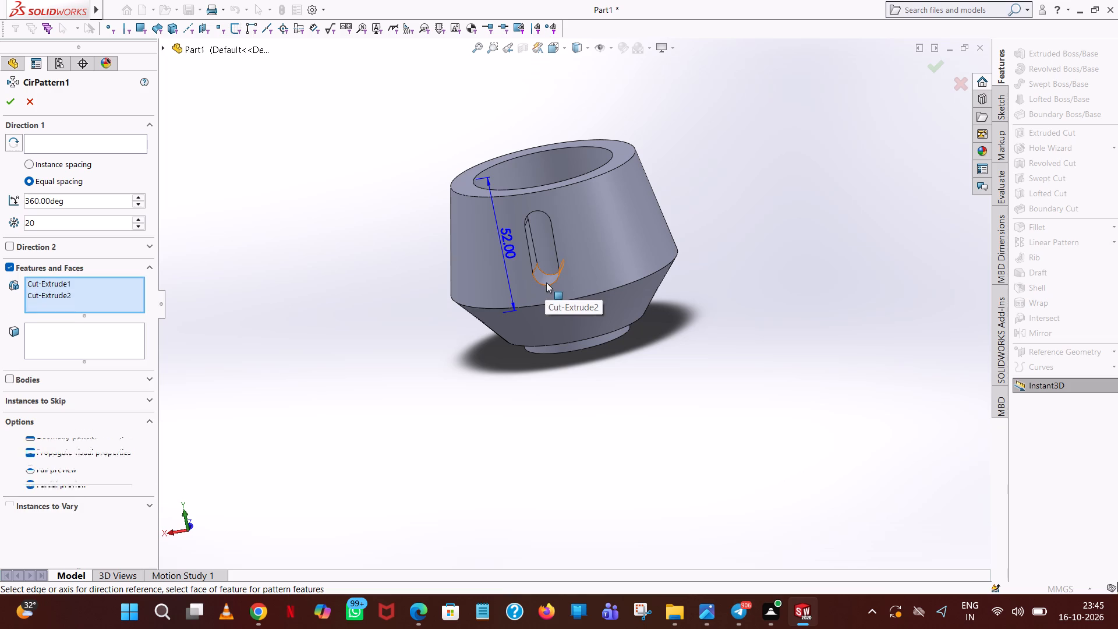
{"action": "left_click", "coordinate": [542, 213]}
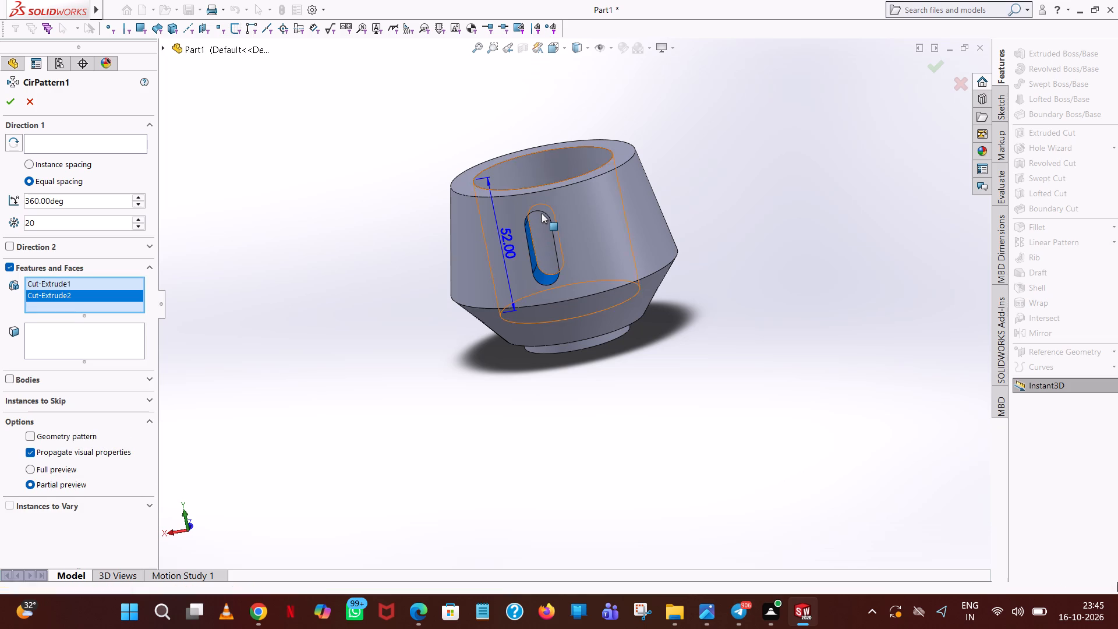
{"action": "middle_click_drag", "start_coordinate": [650, 236], "coordinate": [689, 205]}
{"action": "scroll", "coordinate": [655, 238], "scroll_direction": "up", "scroll_amount": 1}
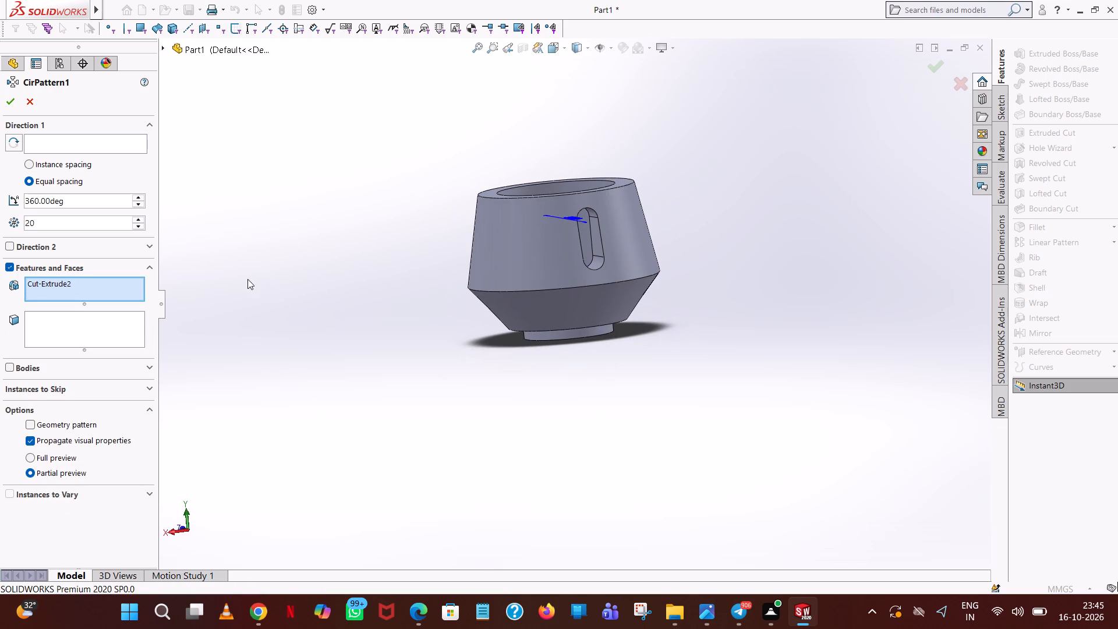
{"action": "left_click", "coordinate": [102, 144]}
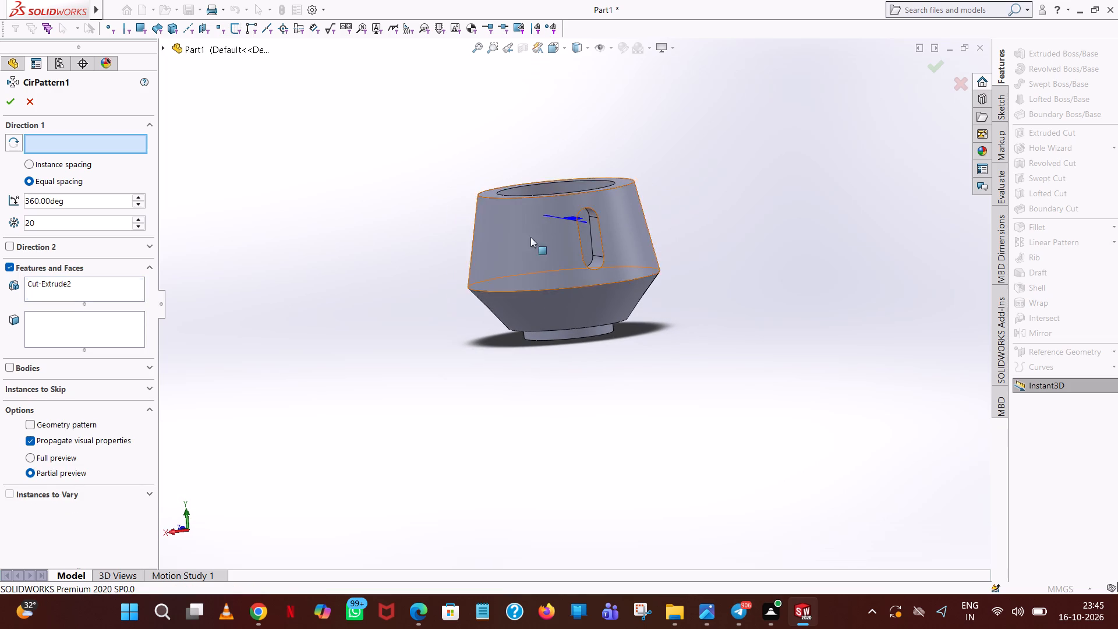
{"action": "left_click", "coordinate": [548, 197]}
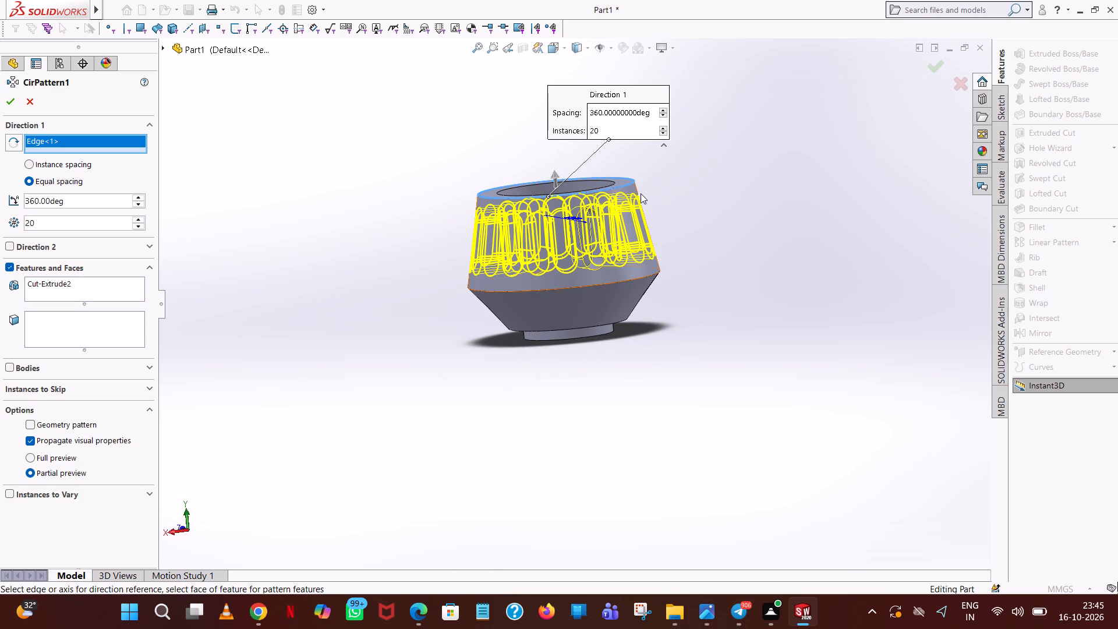
{"action": "middle_click_drag", "start_coordinate": [643, 196], "coordinate": [592, 341]}
{"action": "scroll", "coordinate": [576, 298], "scroll_direction": "up", "scroll_amount": 1}
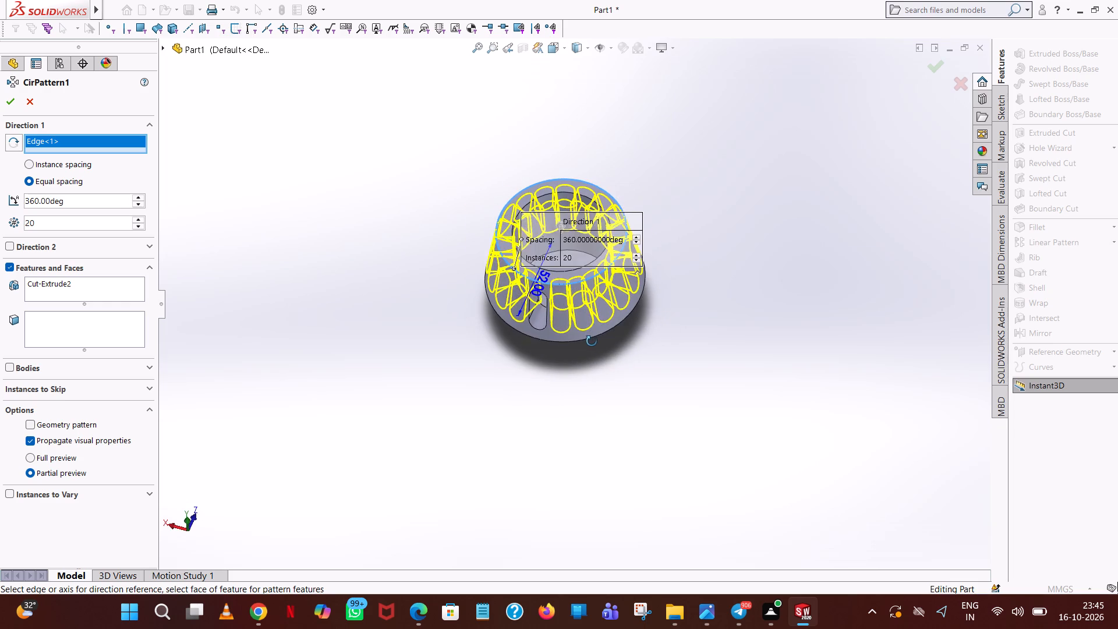
{"action": "middle_click_drag", "start_coordinate": [592, 341], "coordinate": [592, 344]}
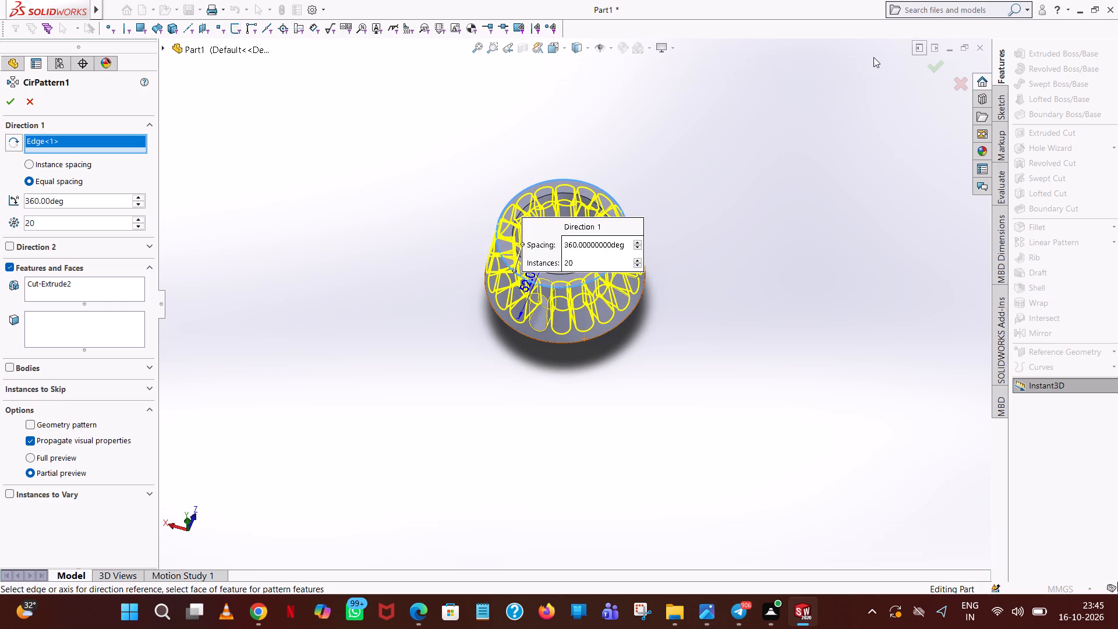
{"action": "double_click", "coordinate": [80, 221]}
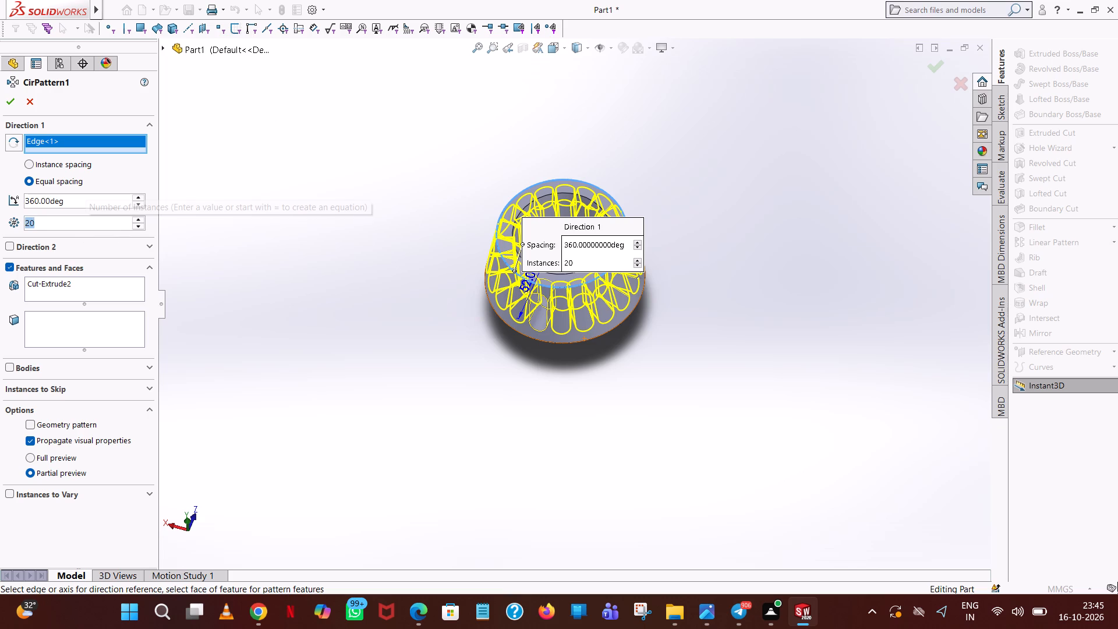
{"action": "key", "text": "4"}
{"action": "left_click", "coordinate": [461, 156]}
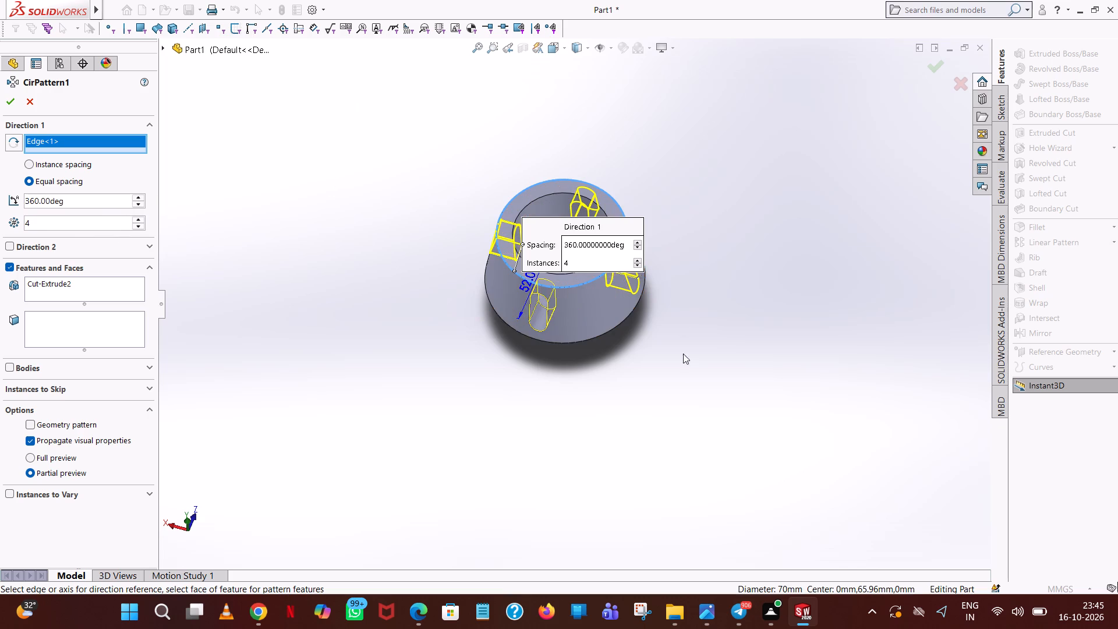
{"action": "scroll", "coordinate": [623, 395], "scroll_direction": "up", "scroll_amount": 1}
{"action": "middle_click_drag", "start_coordinate": [621, 383], "coordinate": [721, 202]}
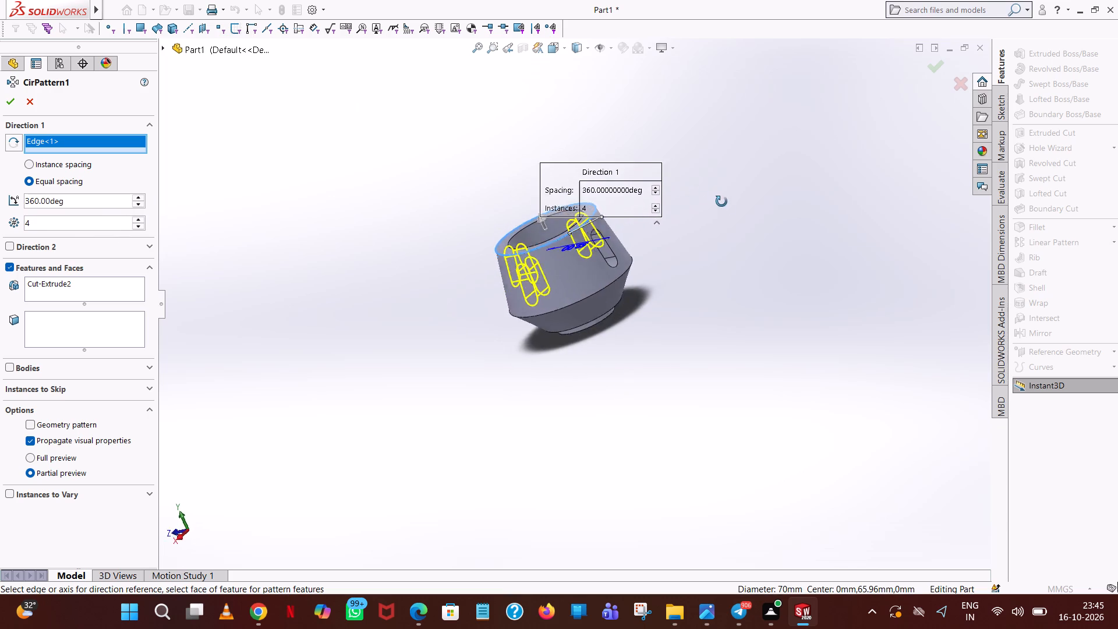
{"action": "middle_click_drag", "start_coordinate": [721, 202], "coordinate": [694, 202]}
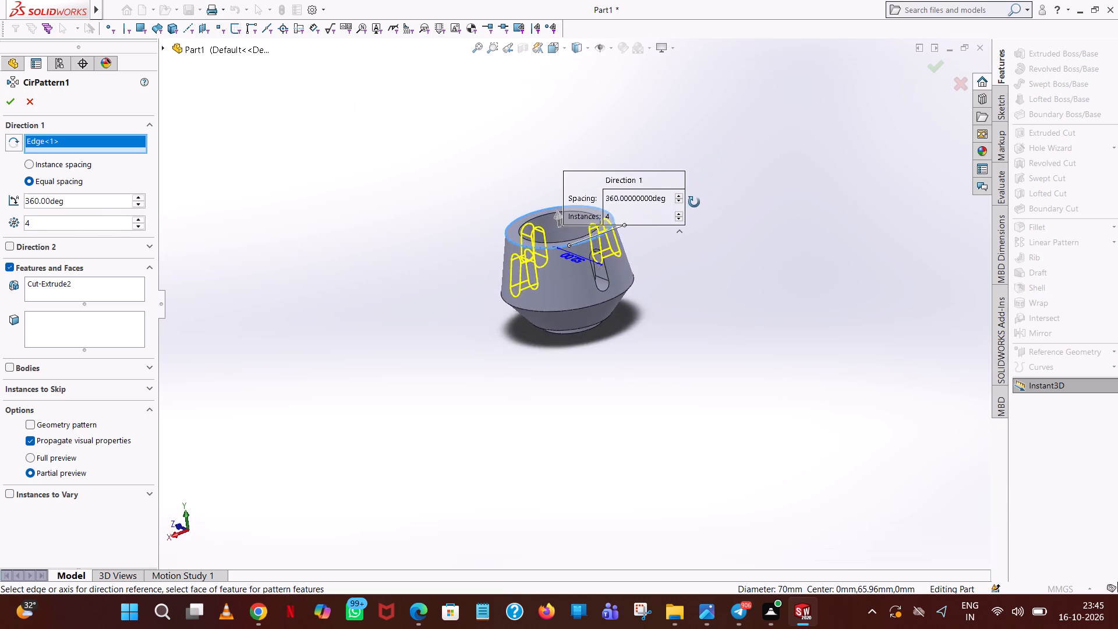
{"action": "middle_click_drag", "start_coordinate": [694, 202], "coordinate": [695, 208]}
{"action": "scroll", "coordinate": [703, 215], "scroll_direction": "up", "scroll_amount": 1}
{"action": "left_click", "coordinate": [5, 97]}
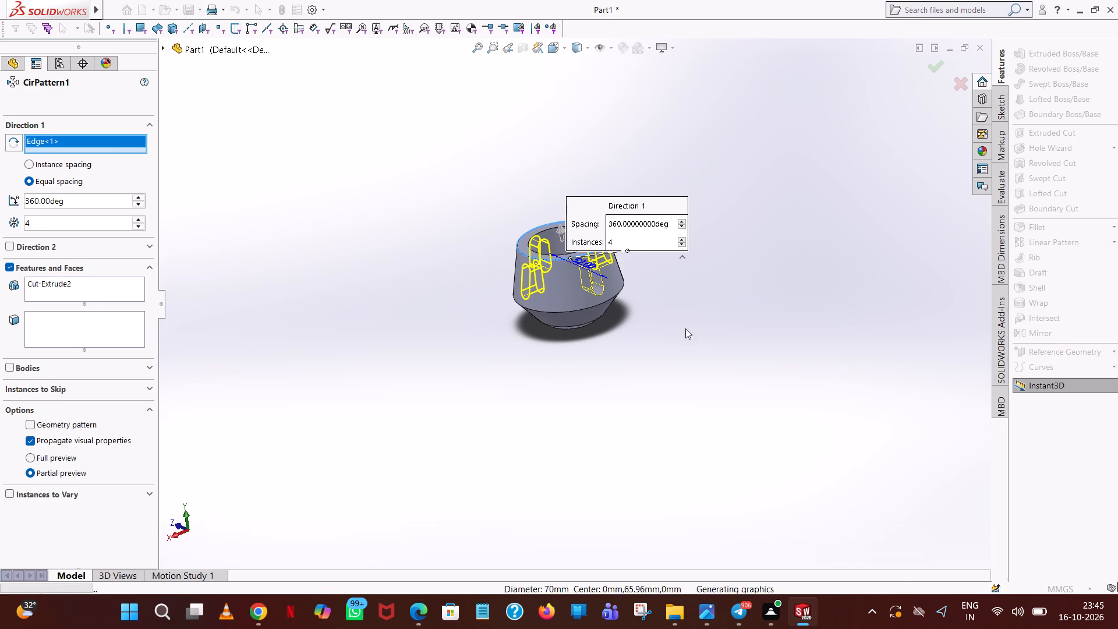
Examine the patterned slots and the hub's underside from all around.
{"action": "left_click", "coordinate": [611, 366]}
{"action": "middle_click_drag", "start_coordinate": [618, 359], "coordinate": [774, 281]}
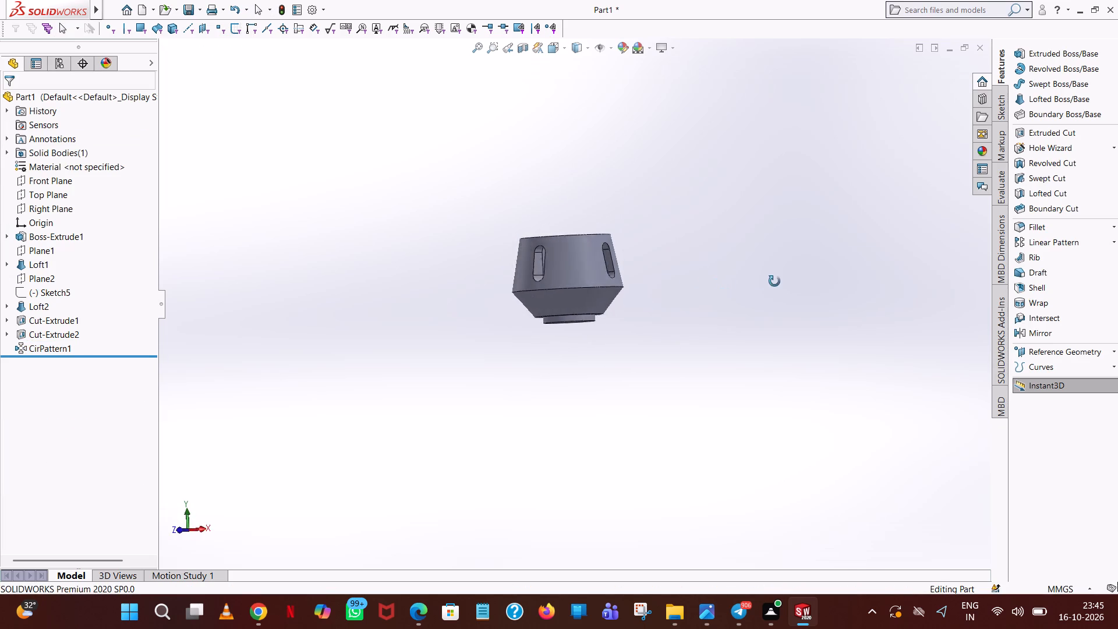
{"action": "middle_click_drag", "start_coordinate": [774, 281], "coordinate": [879, 305]}
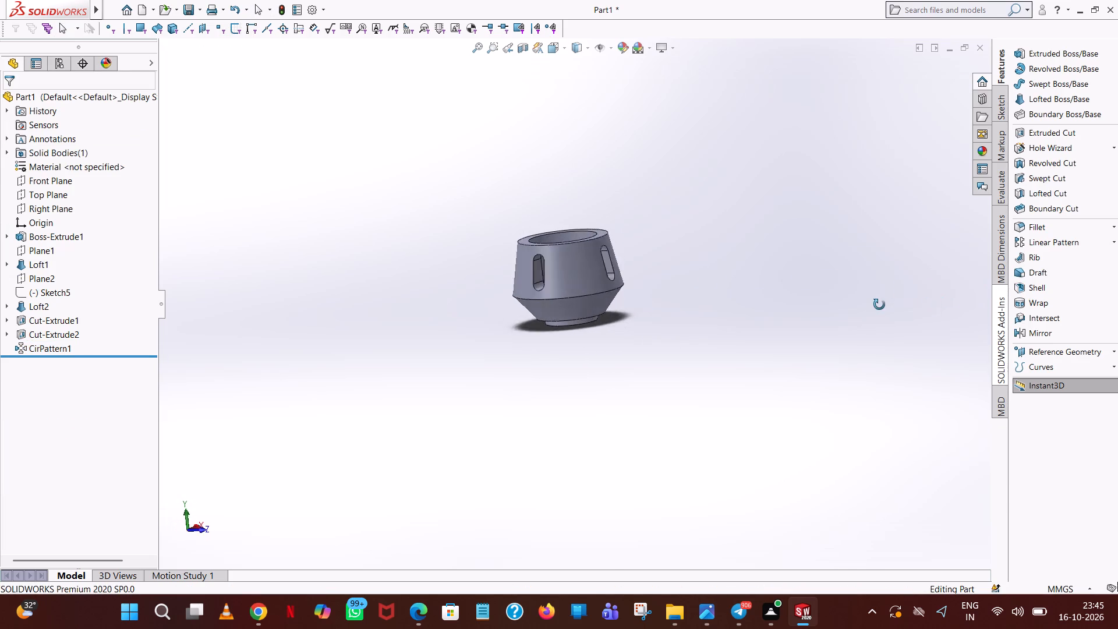
{"action": "middle_click_drag", "start_coordinate": [879, 305], "coordinate": [878, 199]}
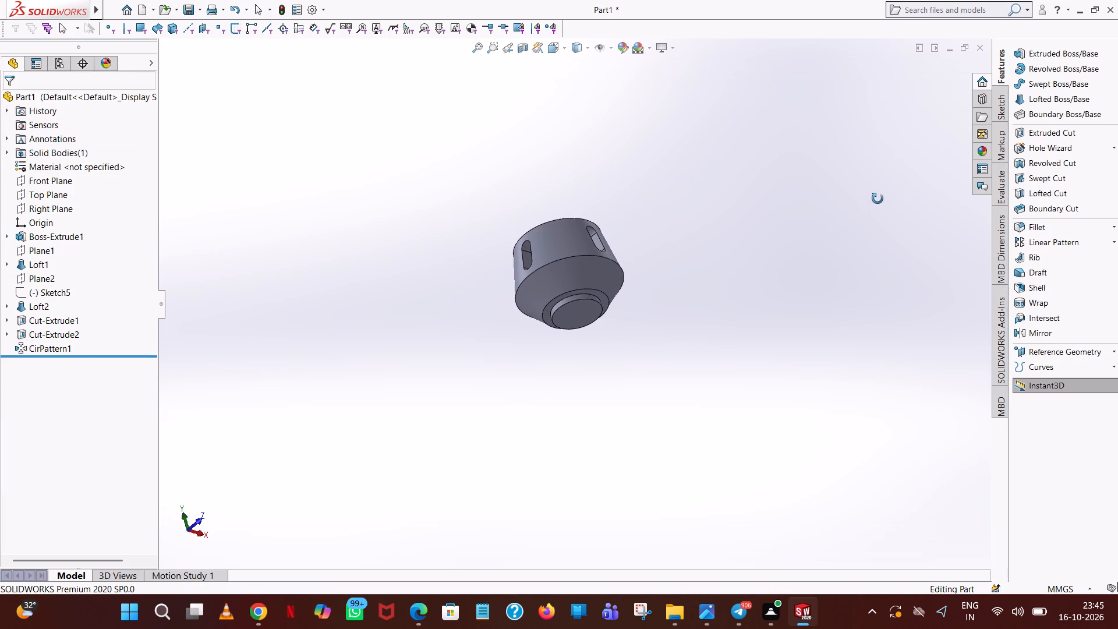
{"action": "middle_click_drag", "start_coordinate": [878, 199], "coordinate": [925, 197]}
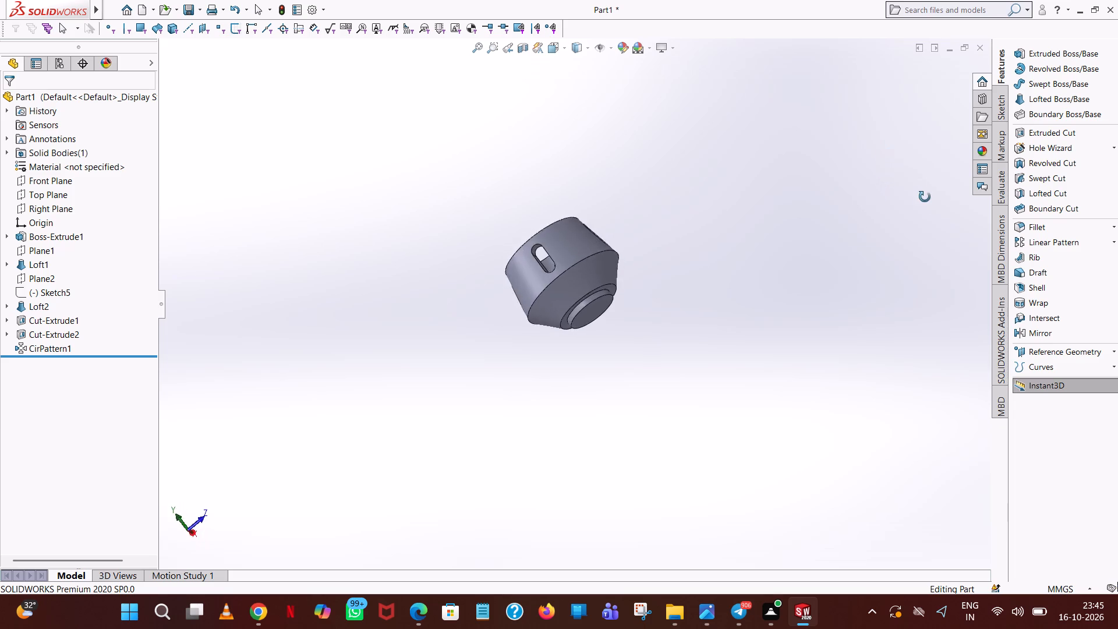
{"action": "middle_click_drag", "start_coordinate": [925, 197], "coordinate": [1023, 182]}
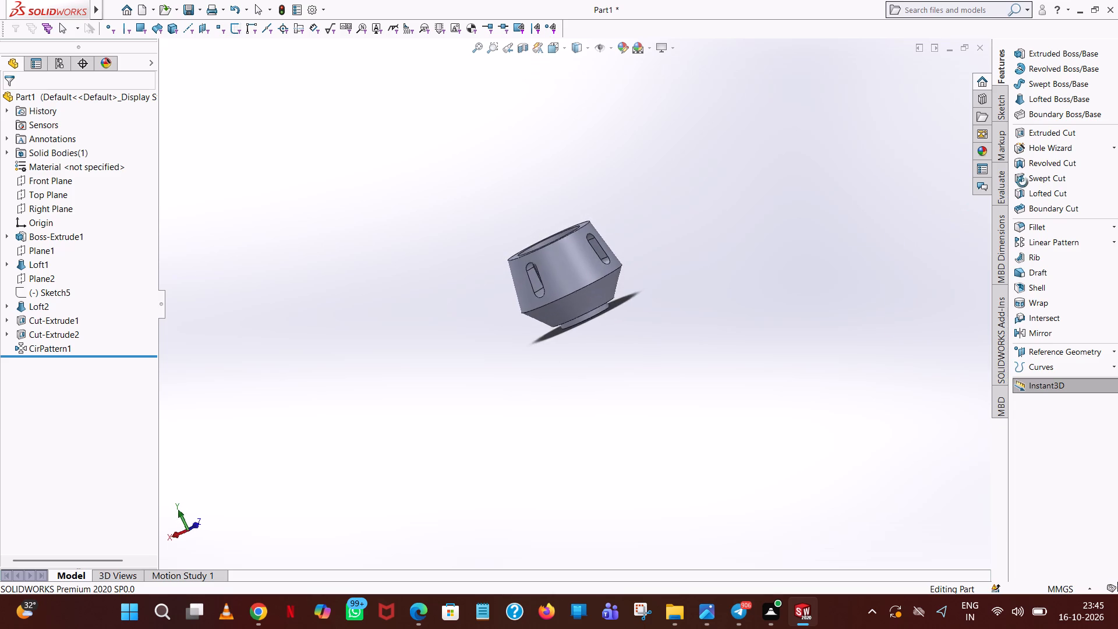
{"action": "middle_click_drag", "start_coordinate": [1023, 182], "coordinate": [1027, 181]}
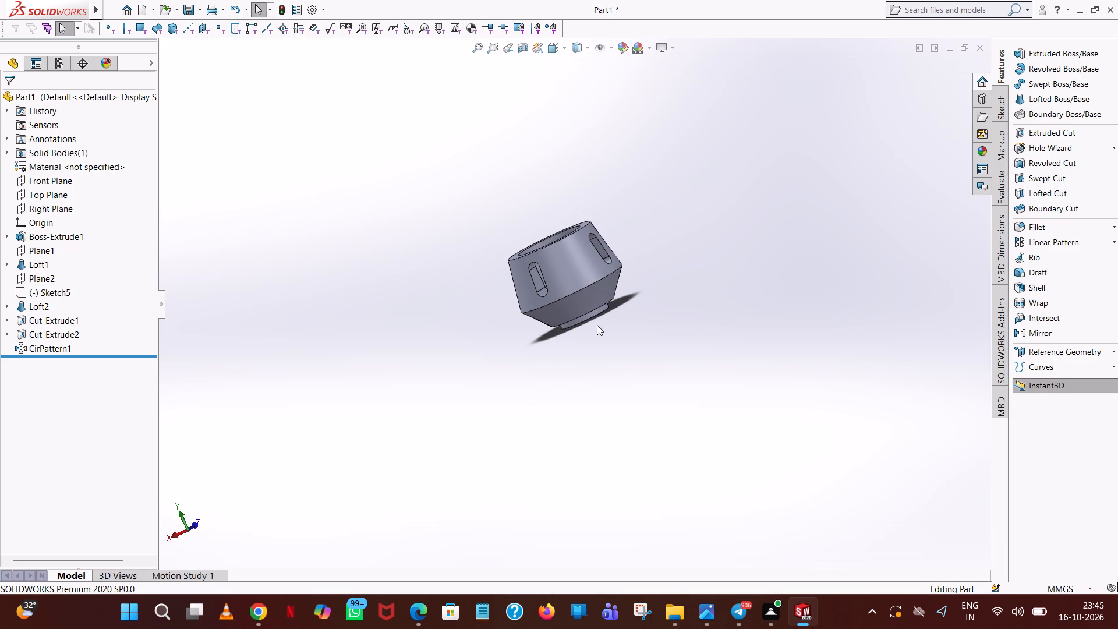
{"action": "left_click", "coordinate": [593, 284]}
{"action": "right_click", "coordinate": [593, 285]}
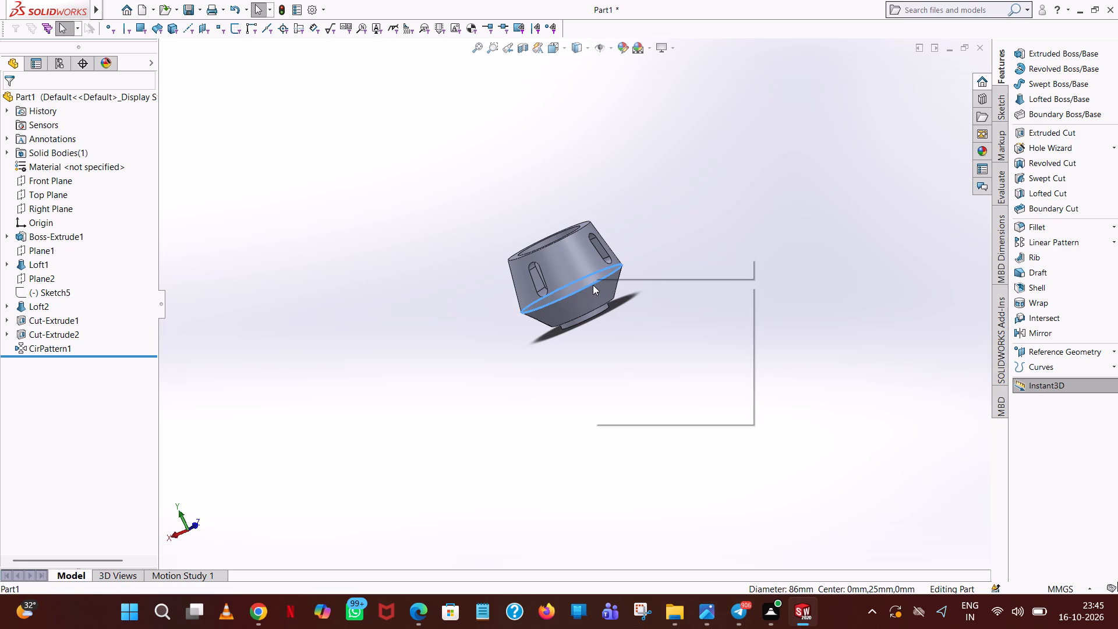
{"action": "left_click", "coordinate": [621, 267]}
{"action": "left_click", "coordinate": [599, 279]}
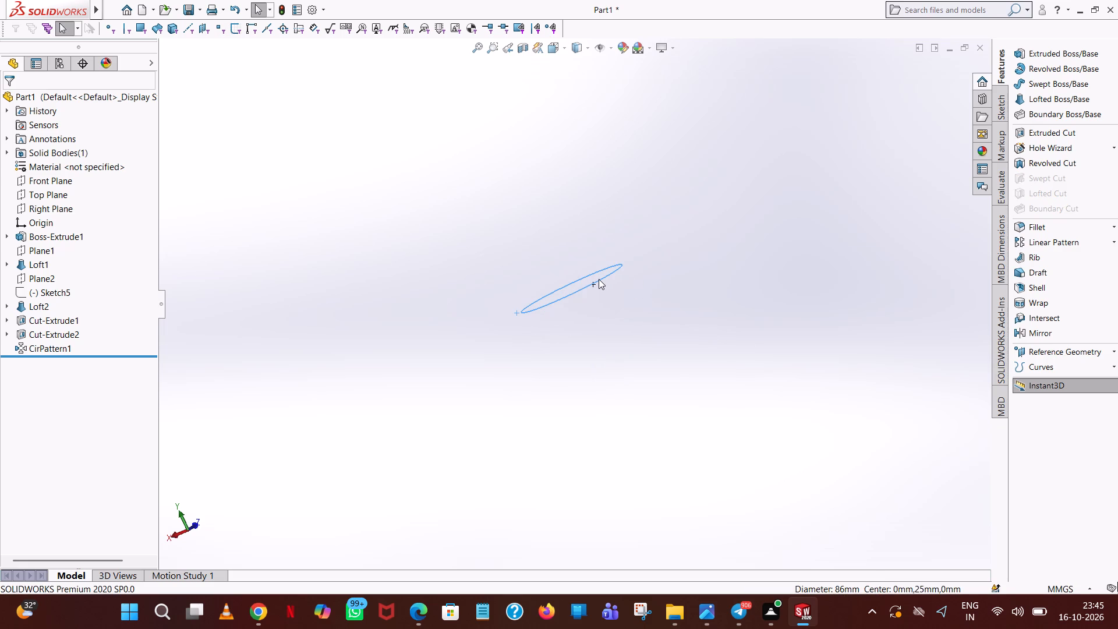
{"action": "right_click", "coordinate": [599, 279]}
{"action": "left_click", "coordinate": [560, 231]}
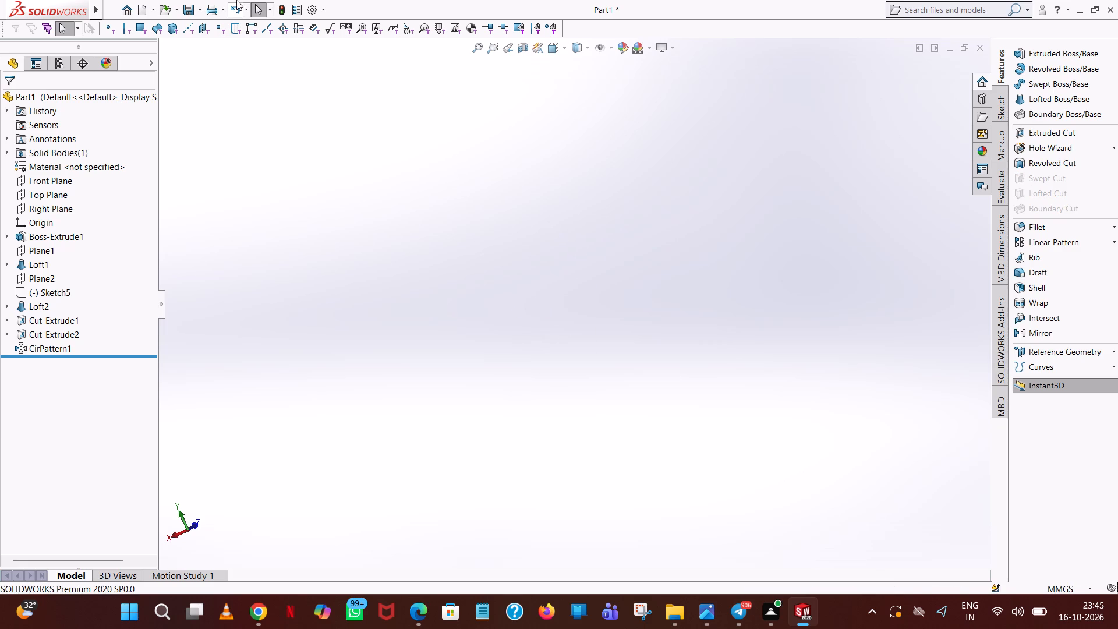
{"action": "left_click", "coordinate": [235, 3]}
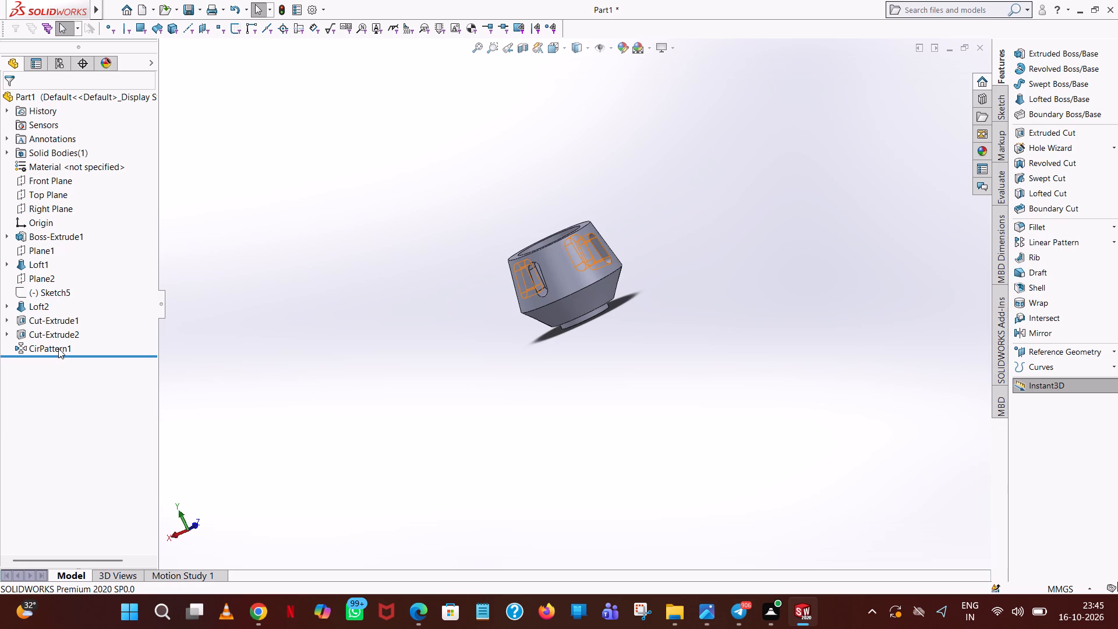
Open Sketch5, the circle at the hub's widest section between the two tapers, for editing.
{"action": "left_click", "coordinate": [52, 294]}
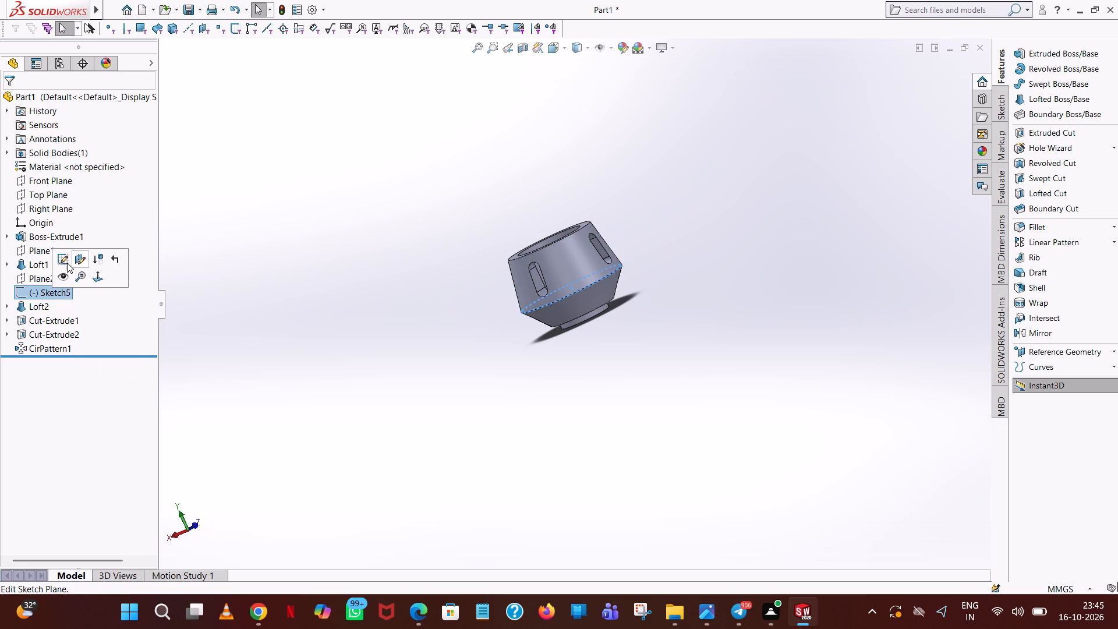
{"action": "left_click", "coordinate": [67, 263]}
{"action": "middle_click_drag", "start_coordinate": [572, 293], "coordinate": [597, 404]}
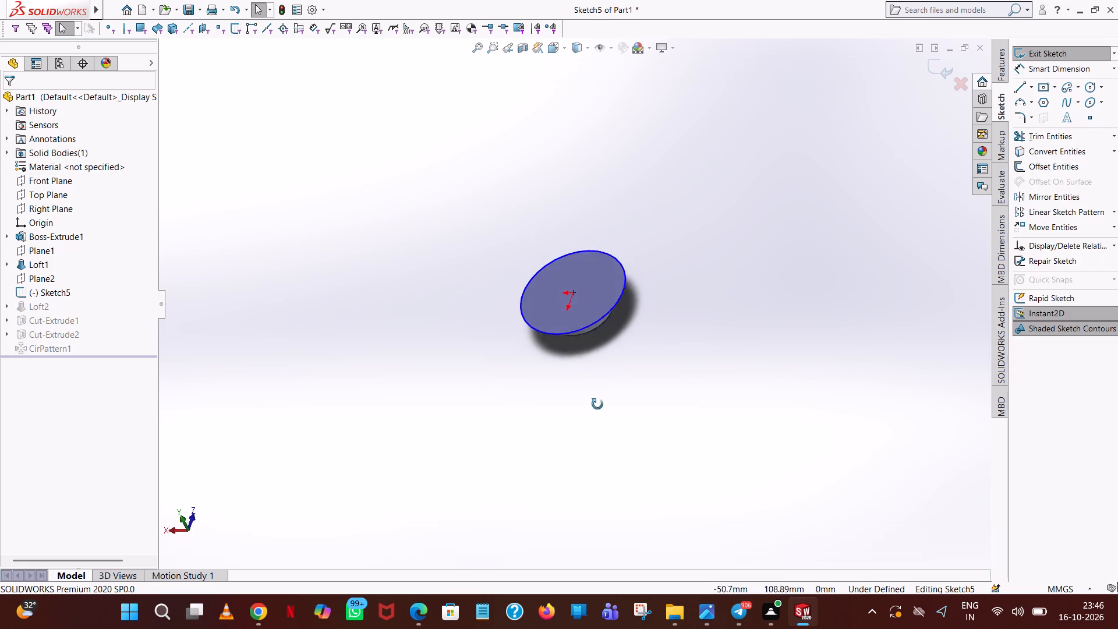
{"action": "middle_click_drag", "start_coordinate": [597, 404], "coordinate": [601, 418]}
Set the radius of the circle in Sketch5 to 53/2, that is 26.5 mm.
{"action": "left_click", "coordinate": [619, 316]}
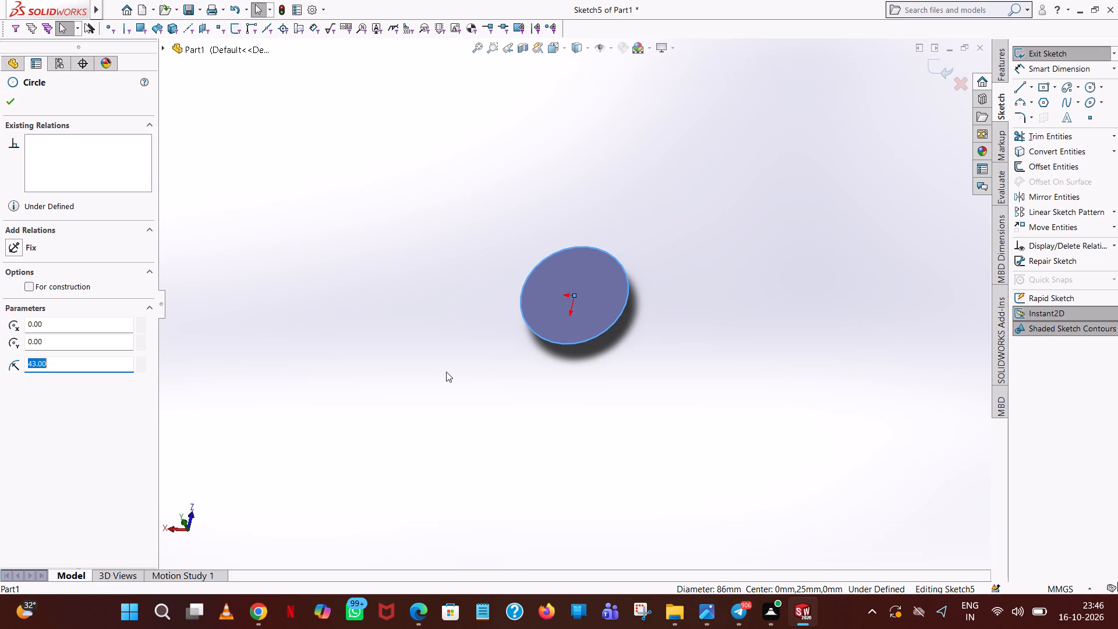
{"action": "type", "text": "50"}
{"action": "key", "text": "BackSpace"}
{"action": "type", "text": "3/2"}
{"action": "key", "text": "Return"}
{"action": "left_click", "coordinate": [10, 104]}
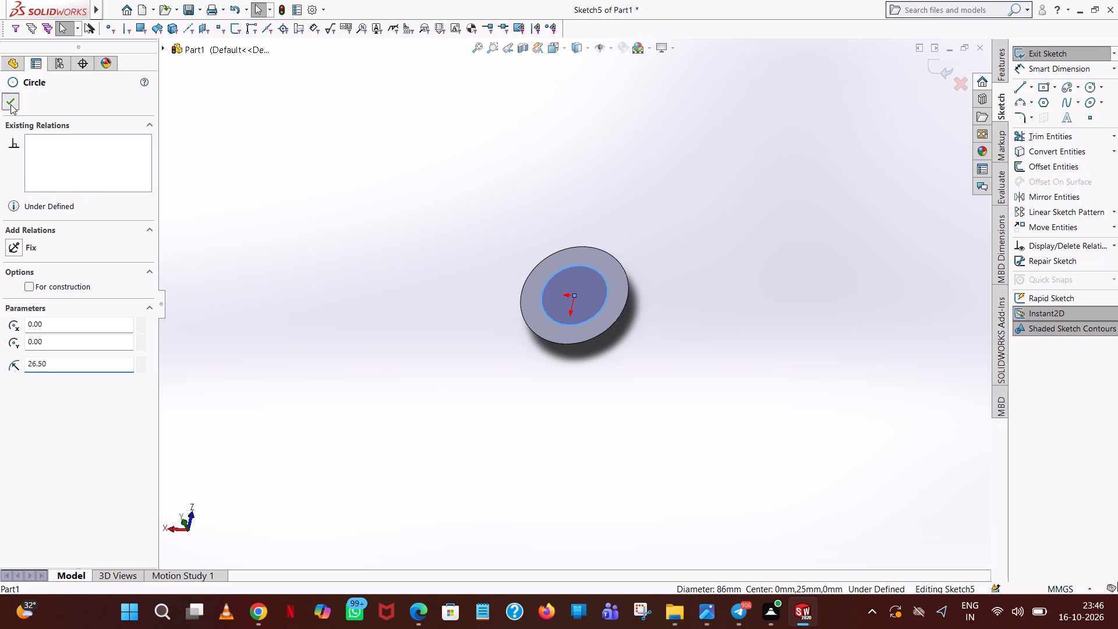
Set the radius of the circle in Sketch5 to 35 mm.
{"action": "left_click", "coordinate": [602, 277]}
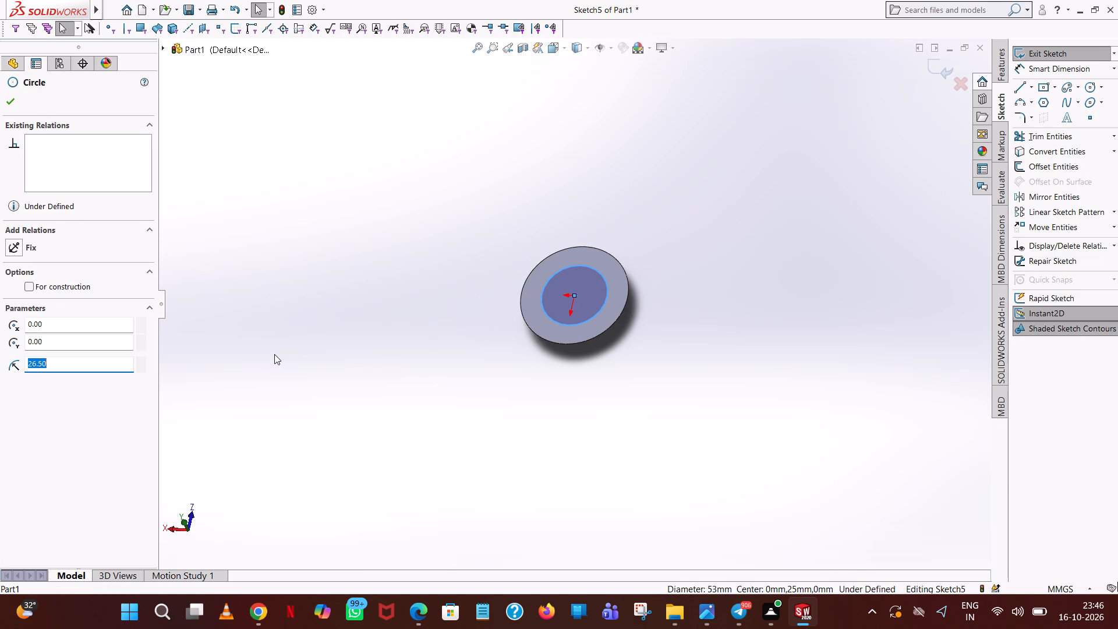
{"action": "type", "text": "35"}
{"action": "key", "text": "Return"}
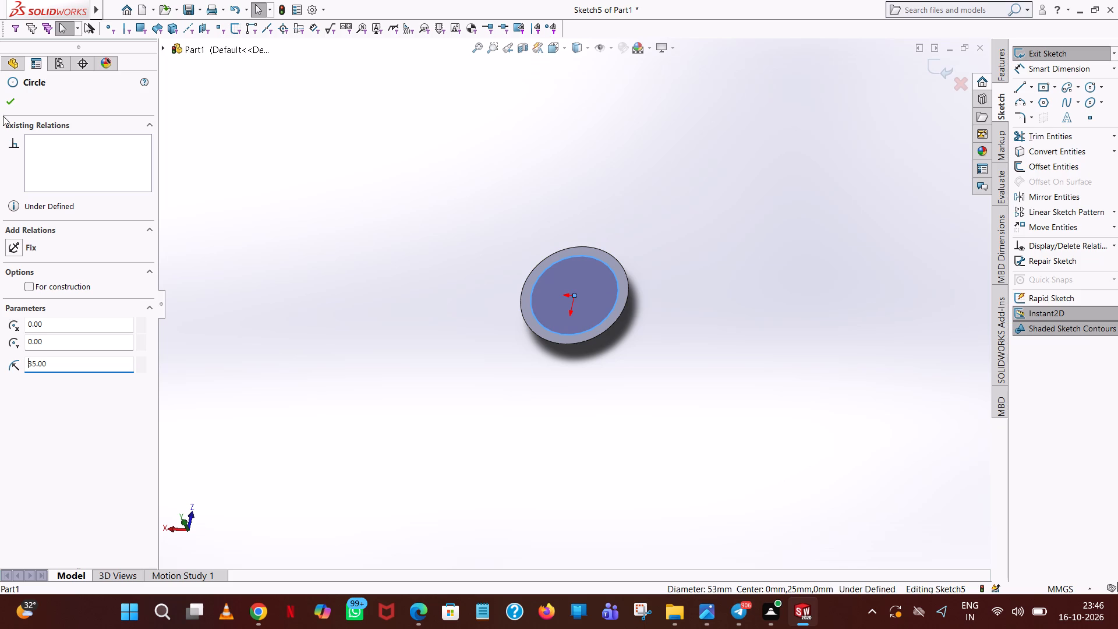
Accept the circle's settings and exit Sketch5 to rebuild the hub.
{"action": "left_click", "coordinate": [8, 105]}
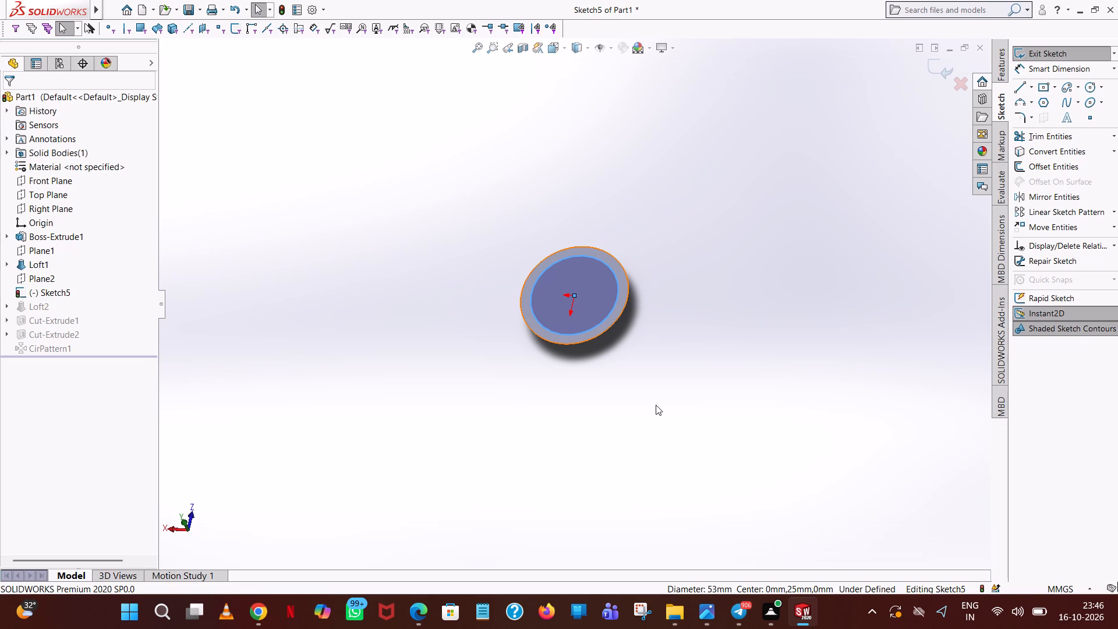
{"action": "middle_click_drag", "start_coordinate": [656, 405], "coordinate": [657, 256]}
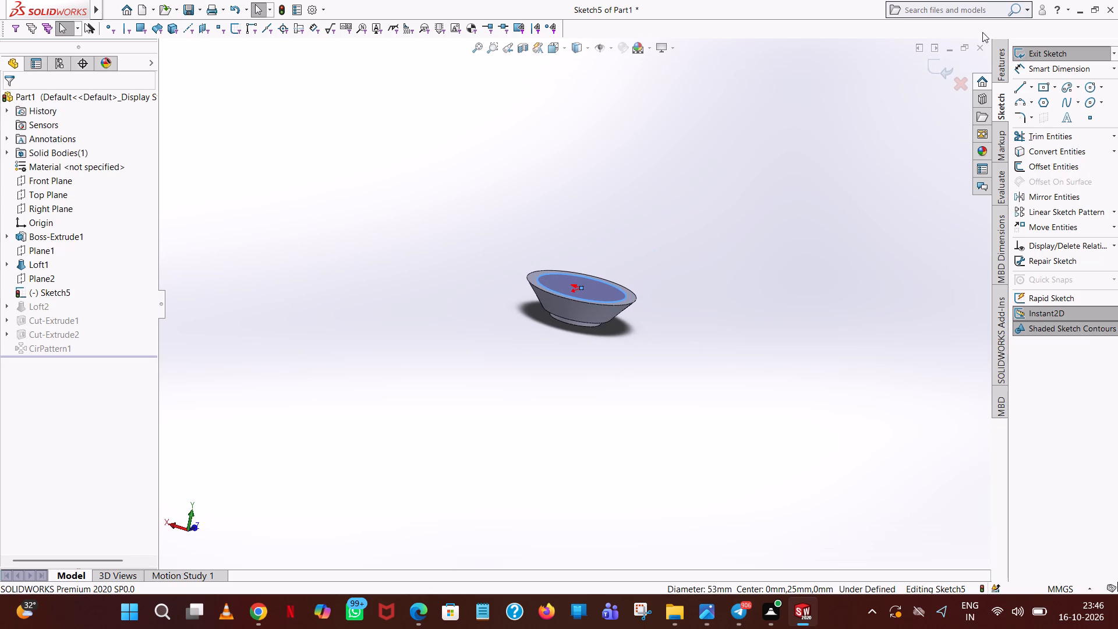
{"action": "left_click", "coordinate": [1034, 51]}
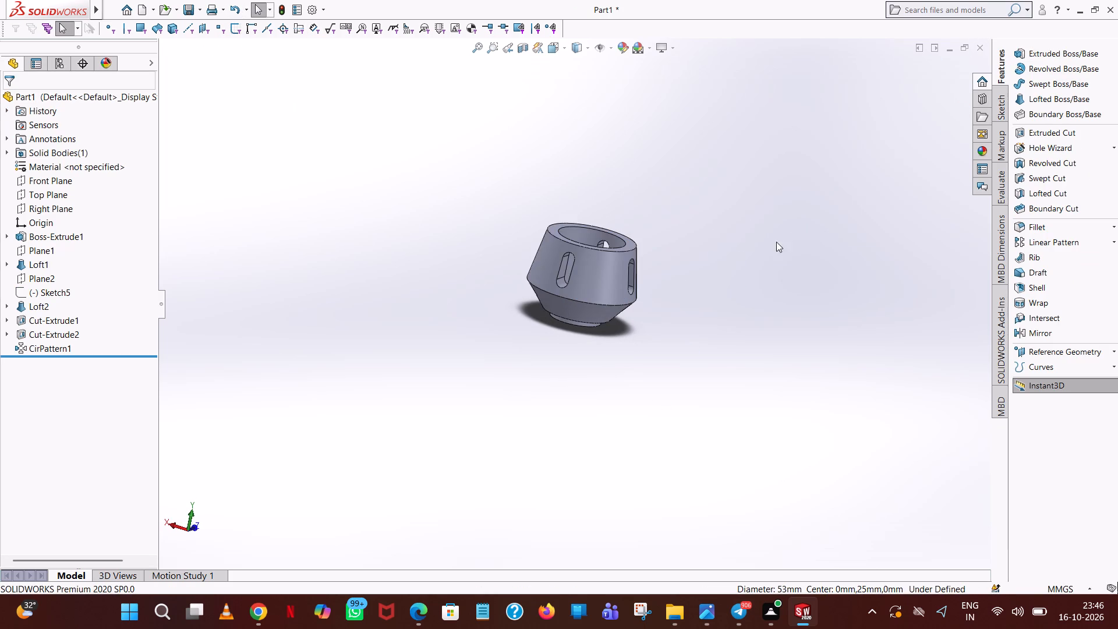
Examine the rebuilt hub from all around, including its underside, bore, slots and the edge between the two tapers.
{"action": "middle_click_drag", "start_coordinate": [746, 318], "coordinate": [780, 311]}
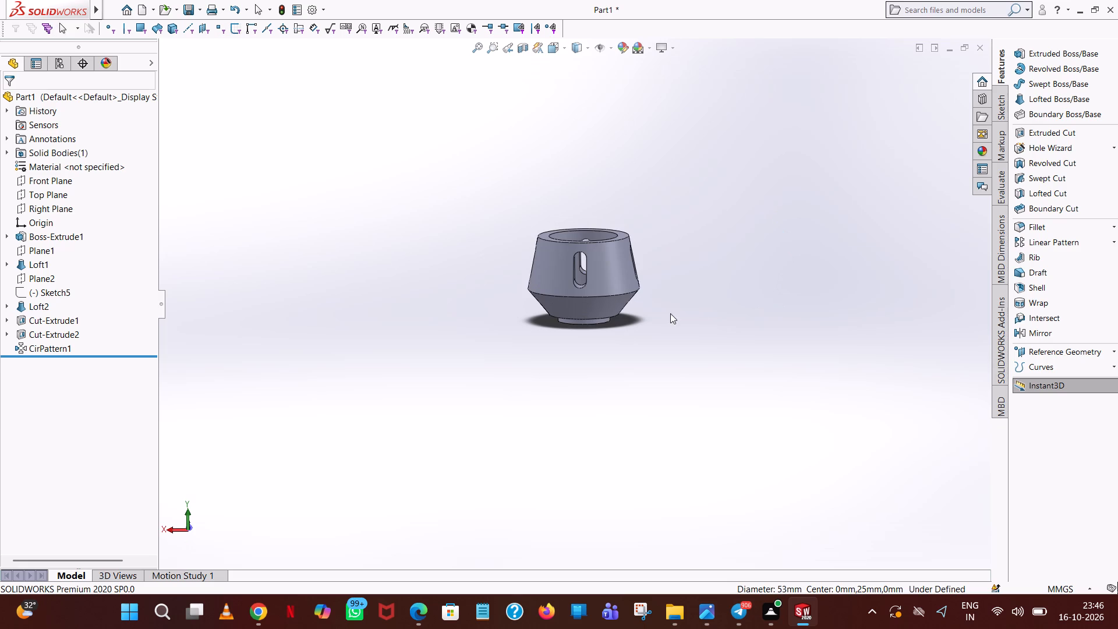
{"action": "scroll", "coordinate": [670, 314], "scroll_direction": "down", "scroll_amount": 6}
{"action": "middle_click_drag", "start_coordinate": [535, 285], "coordinate": [547, 84]}
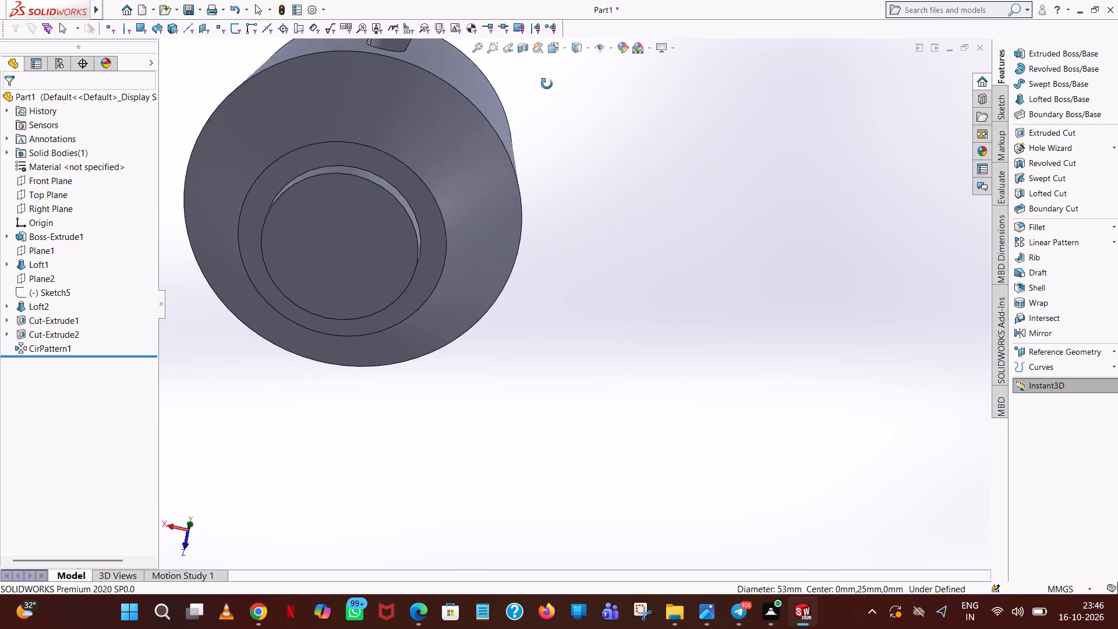
{"action": "middle_click_drag", "start_coordinate": [547, 84], "coordinate": [631, 235]}
{"action": "scroll", "coordinate": [583, 191], "scroll_direction": "up", "scroll_amount": 2}
{"action": "scroll", "coordinate": [631, 235], "scroll_direction": "down", "scroll_amount": 1}
{"action": "scroll", "coordinate": [481, 273], "scroll_direction": "up", "scroll_amount": 2}
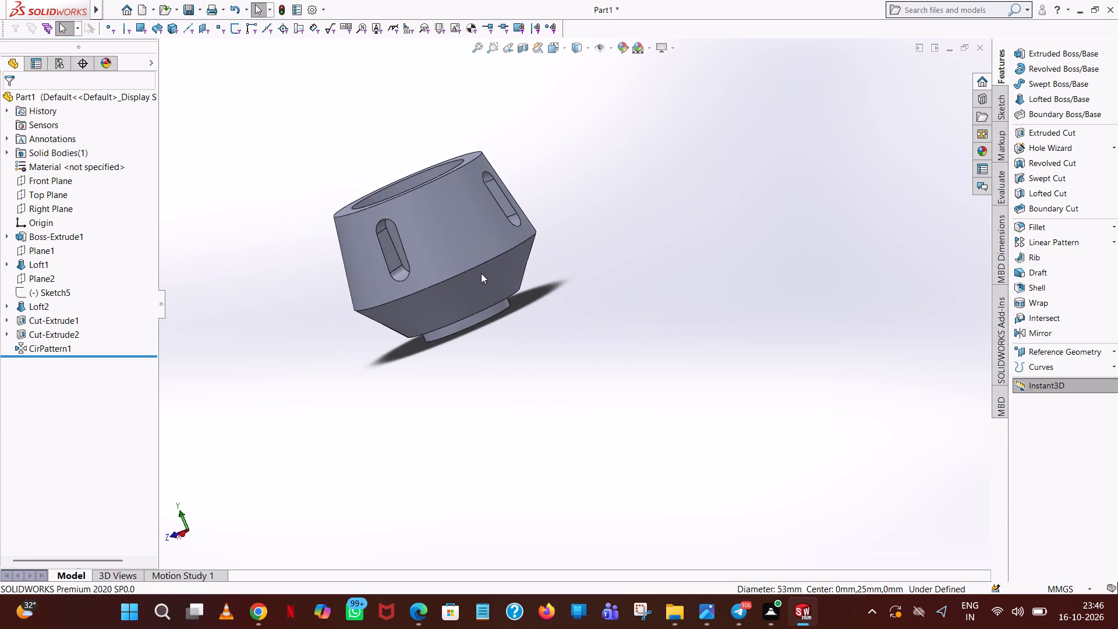
{"action": "scroll", "coordinate": [507, 276], "scroll_direction": "down", "scroll_amount": 3}
{"action": "middle_click_drag", "start_coordinate": [511, 272], "coordinate": [688, 156]}
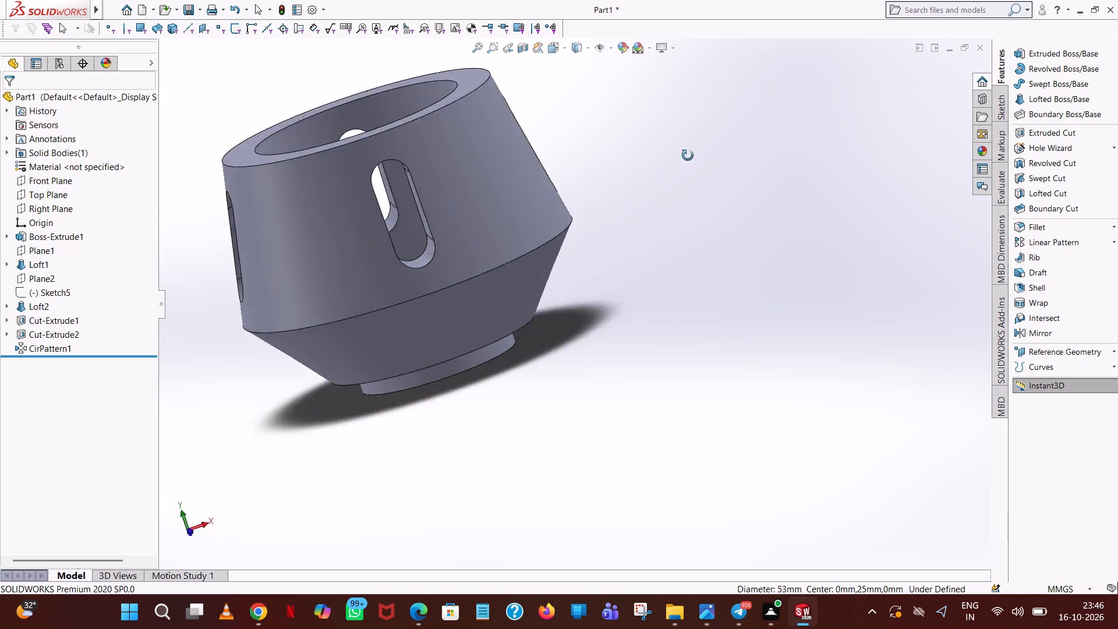
{"action": "middle_click_drag", "start_coordinate": [688, 156], "coordinate": [796, 107]}
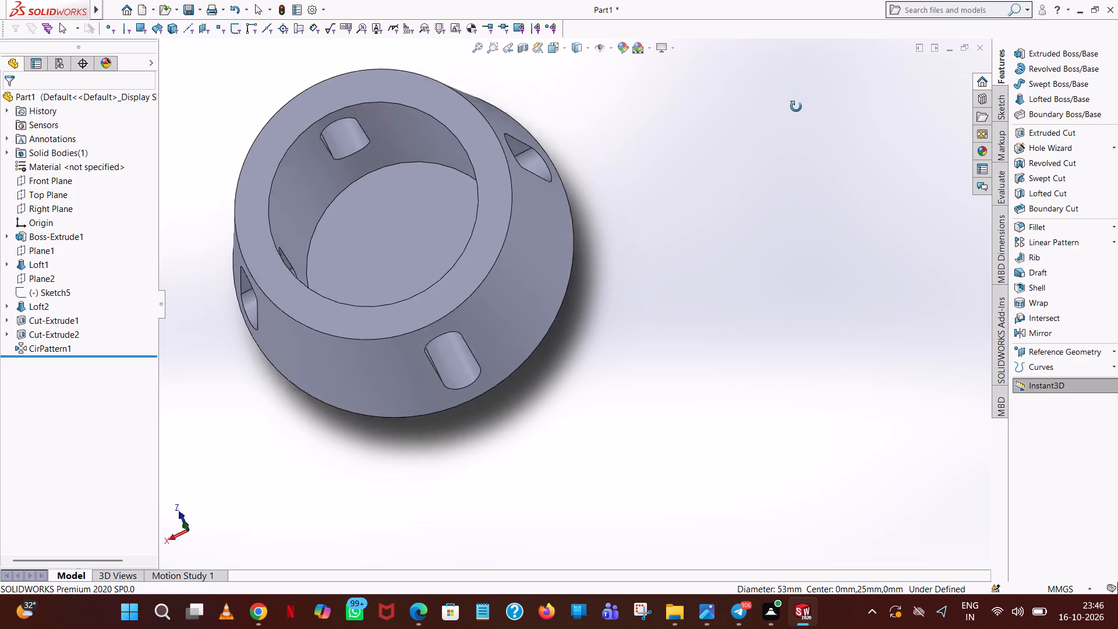
{"action": "middle_click_drag", "start_coordinate": [796, 107], "coordinate": [1041, 404]}
{"action": "scroll", "coordinate": [954, 238], "scroll_direction": "up", "scroll_amount": 1}
{"action": "scroll", "coordinate": [1035, 371], "scroll_direction": "up", "scroll_amount": 1}
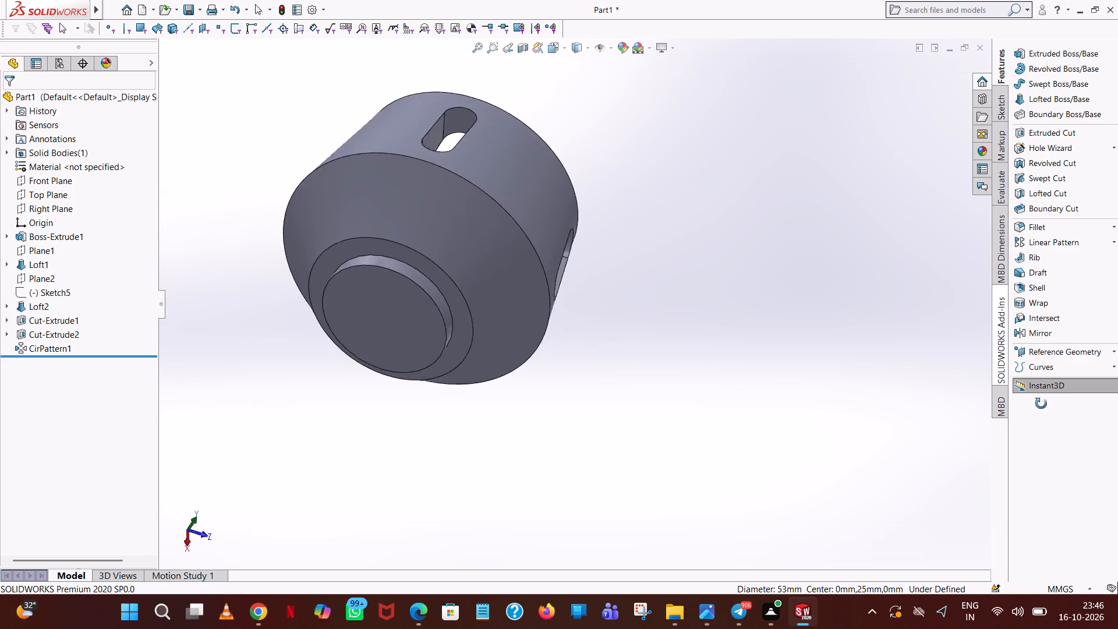
{"action": "middle_click_drag", "start_coordinate": [1041, 404], "coordinate": [1056, 483]}
{"action": "middle_click_drag", "start_coordinate": [300, 314], "coordinate": [355, 415]}
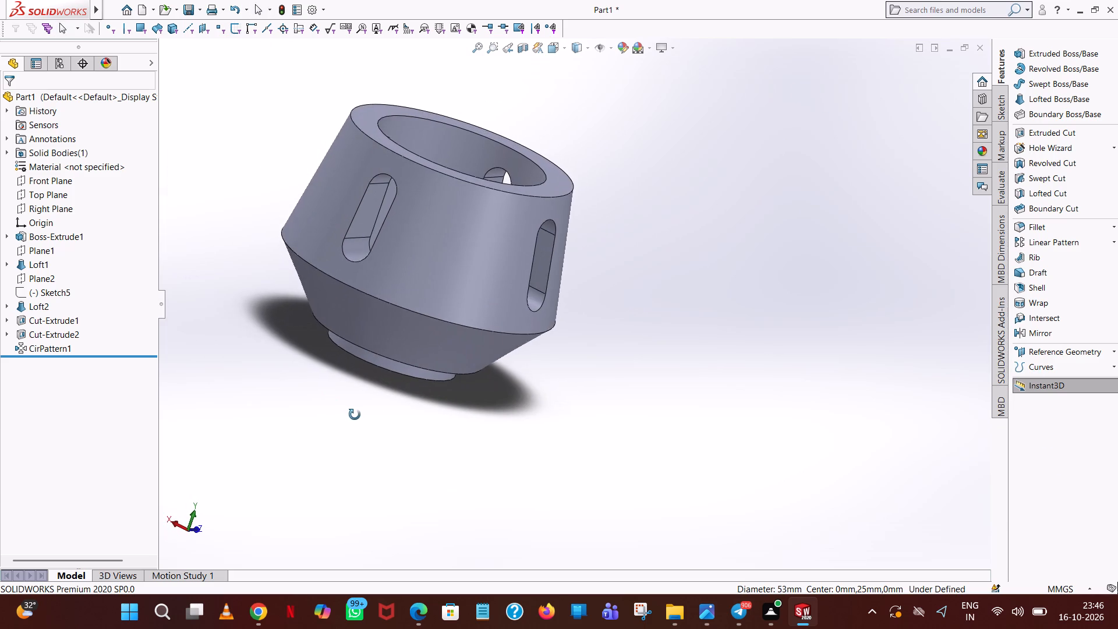
{"action": "middle_click_drag", "start_coordinate": [355, 415], "coordinate": [355, 415]}
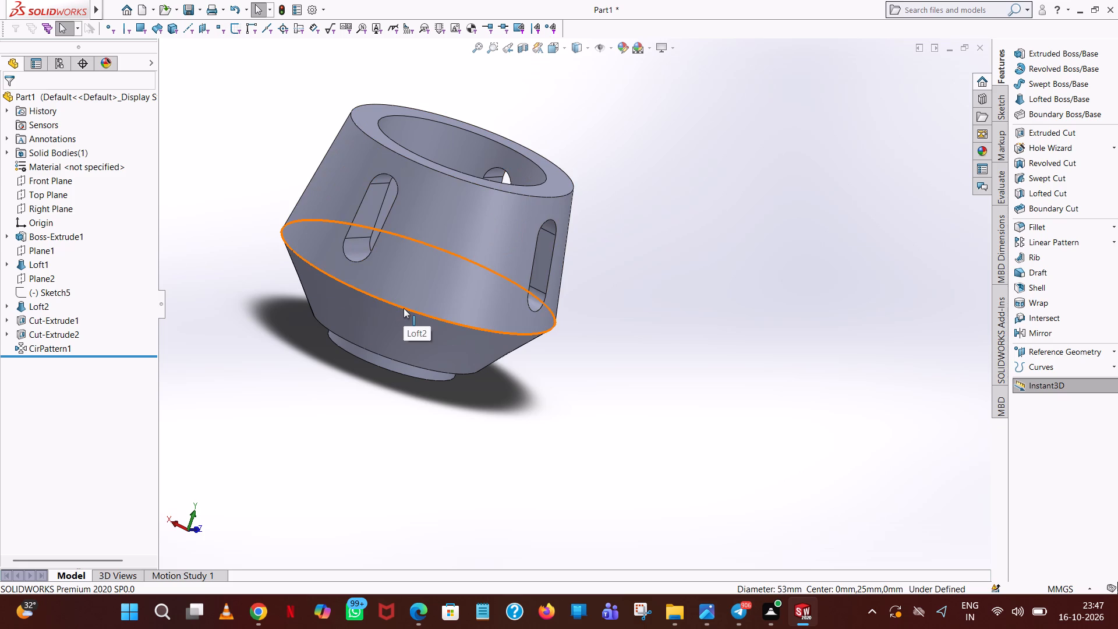
{"action": "middle_click_drag", "start_coordinate": [564, 395], "coordinate": [687, 387]}
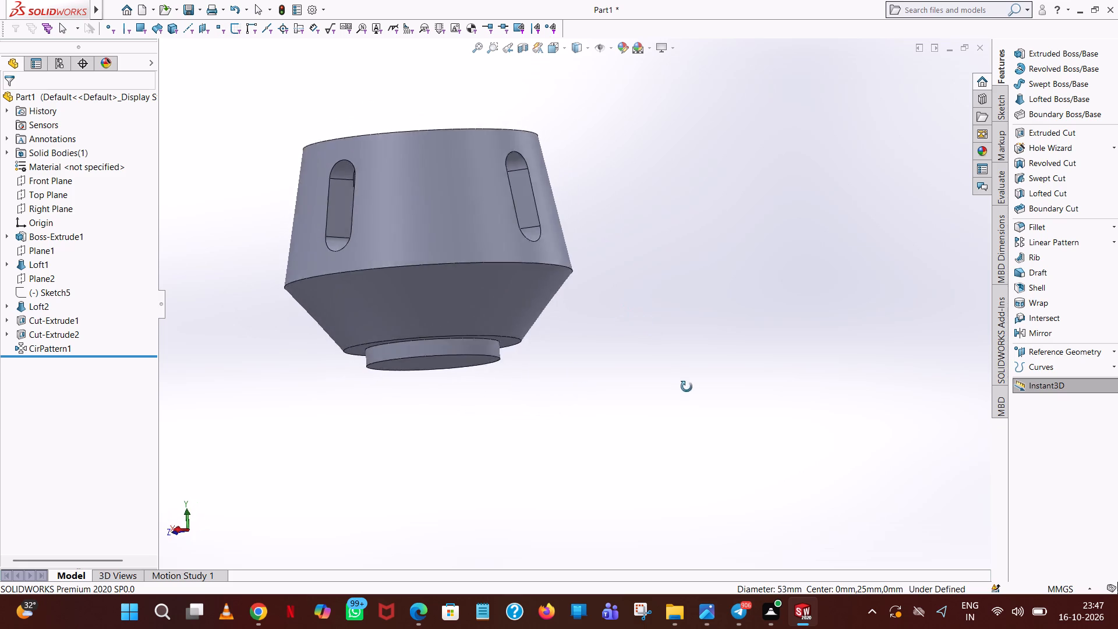
{"action": "middle_click_drag", "start_coordinate": [687, 387], "coordinate": [687, 456]}
Apply a light green colour (RGB 192, 255, 192) to the whole hub body.
{"action": "right_click", "coordinate": [437, 238]}
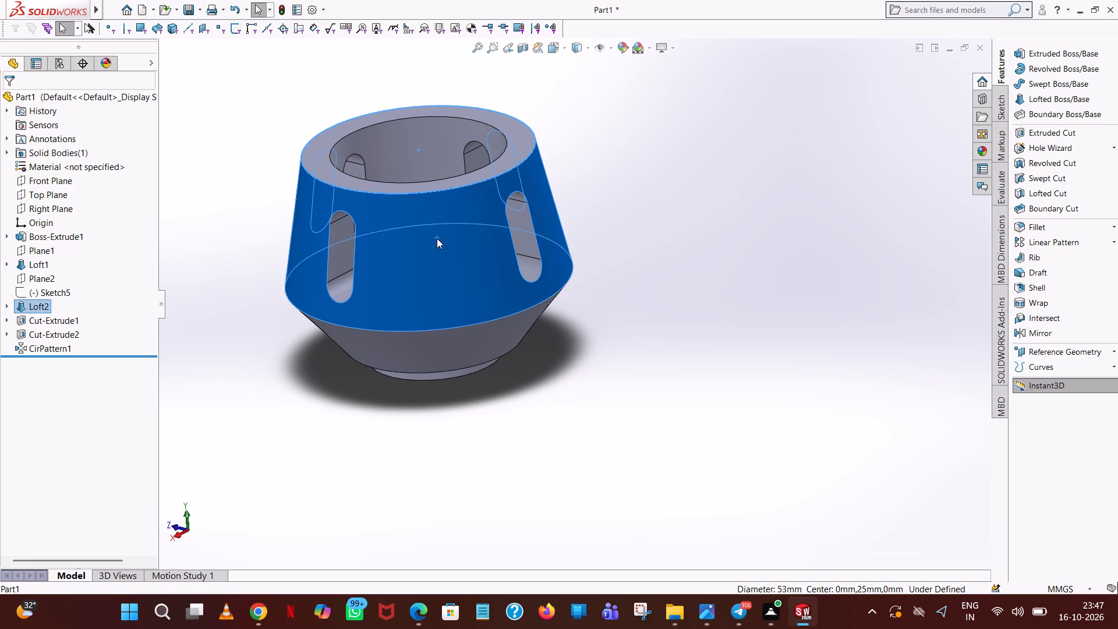
{"action": "left_click", "coordinate": [521, 200]}
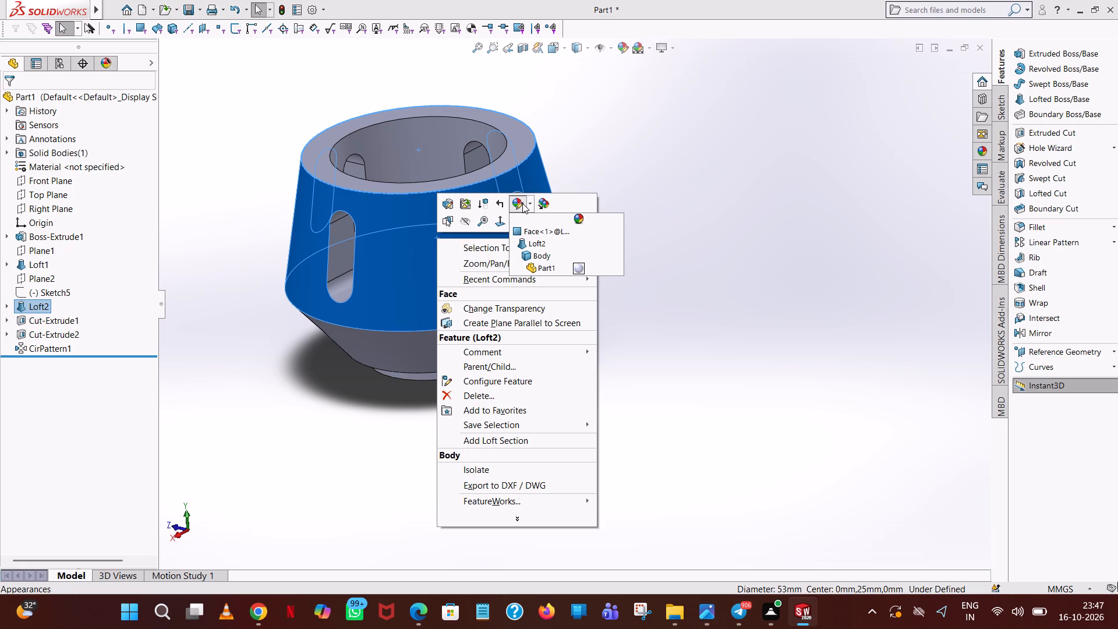
{"action": "left_click", "coordinate": [538, 257]}
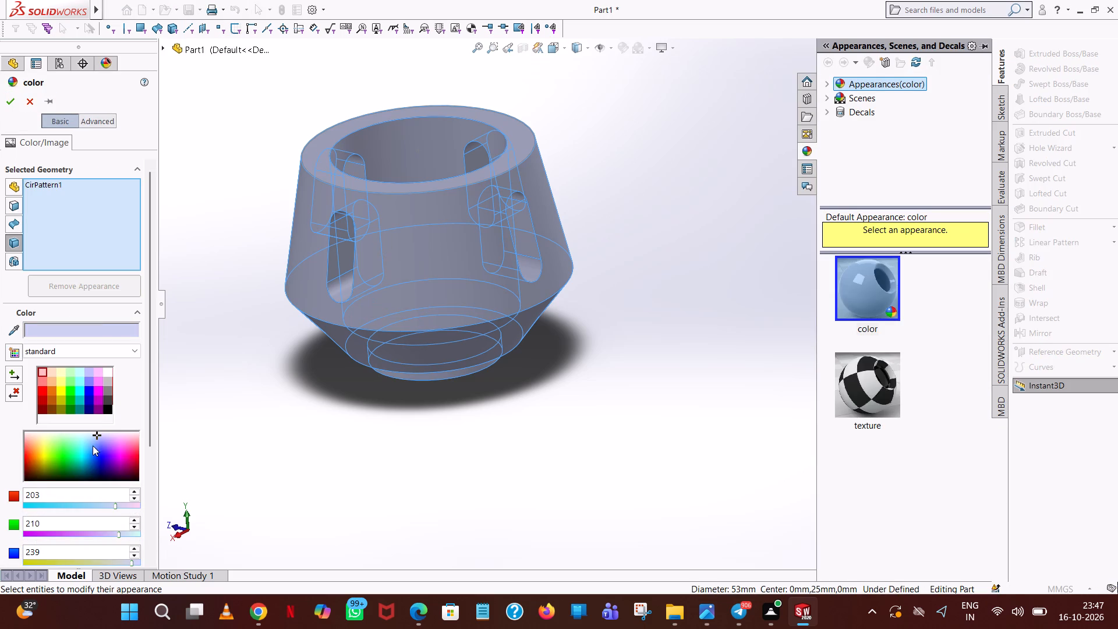
{"action": "left_click", "coordinate": [77, 371]}
{"action": "left_click", "coordinate": [69, 373]}
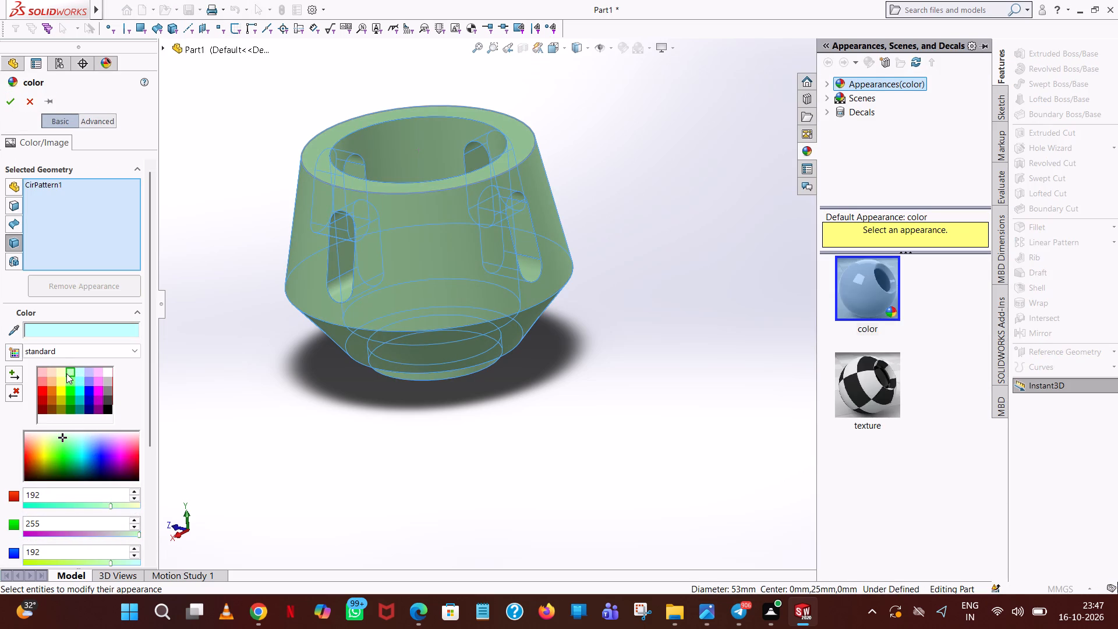
{"action": "left_click", "coordinate": [15, 105]}
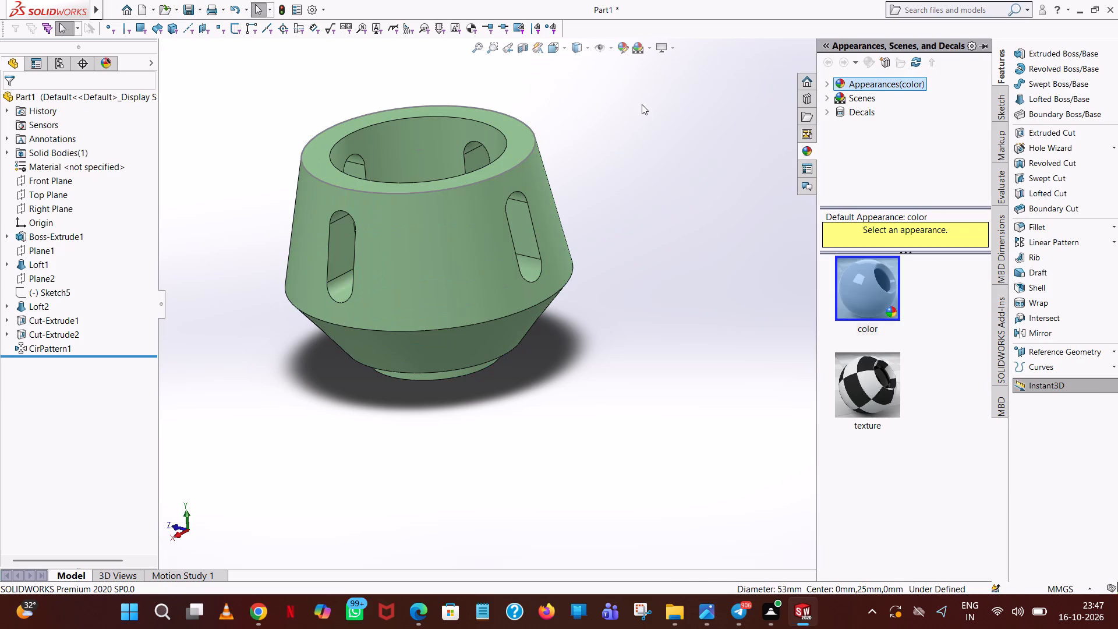
{"action": "left_click", "coordinate": [646, 141]}
Save the part as "tapered hub" in the fuji new design folder.
{"action": "middle_click_drag", "start_coordinate": [573, 210], "coordinate": [908, 313]}
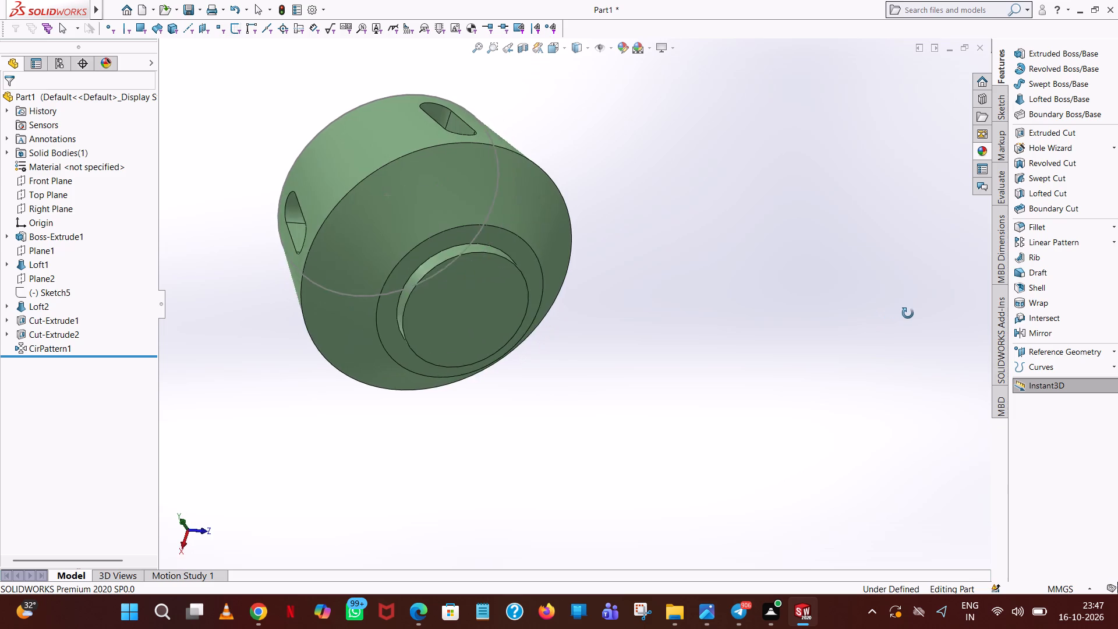
{"action": "middle_click_drag", "start_coordinate": [908, 313], "coordinate": [826, 386]}
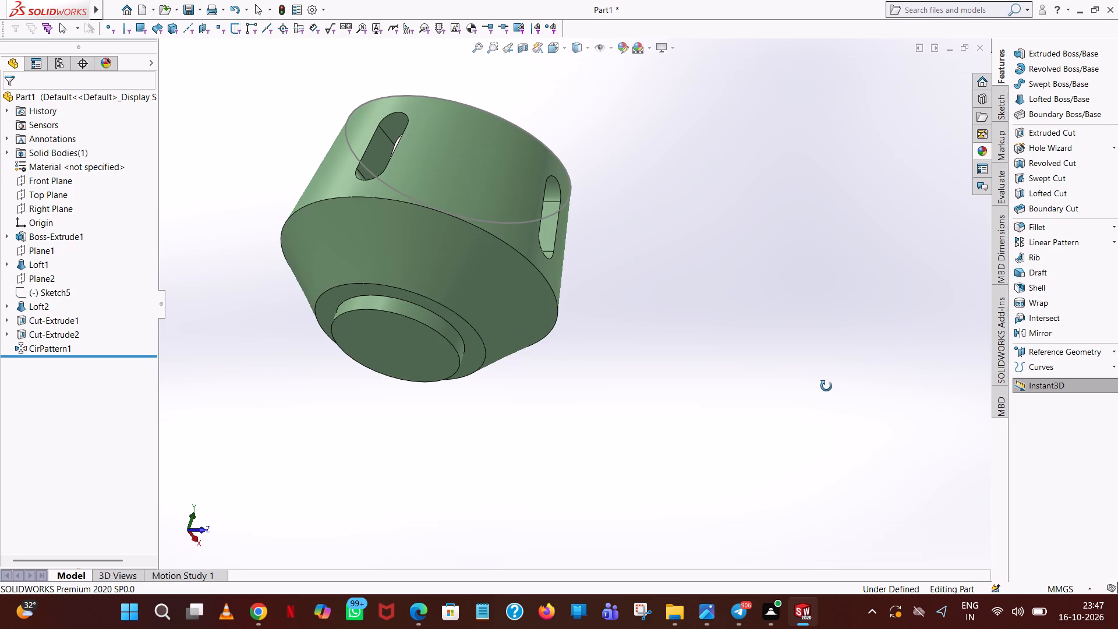
{"action": "middle_click_drag", "start_coordinate": [826, 386], "coordinate": [825, 386]}
{"action": "scroll", "coordinate": [822, 378], "scroll_direction": "up", "scroll_amount": 1}
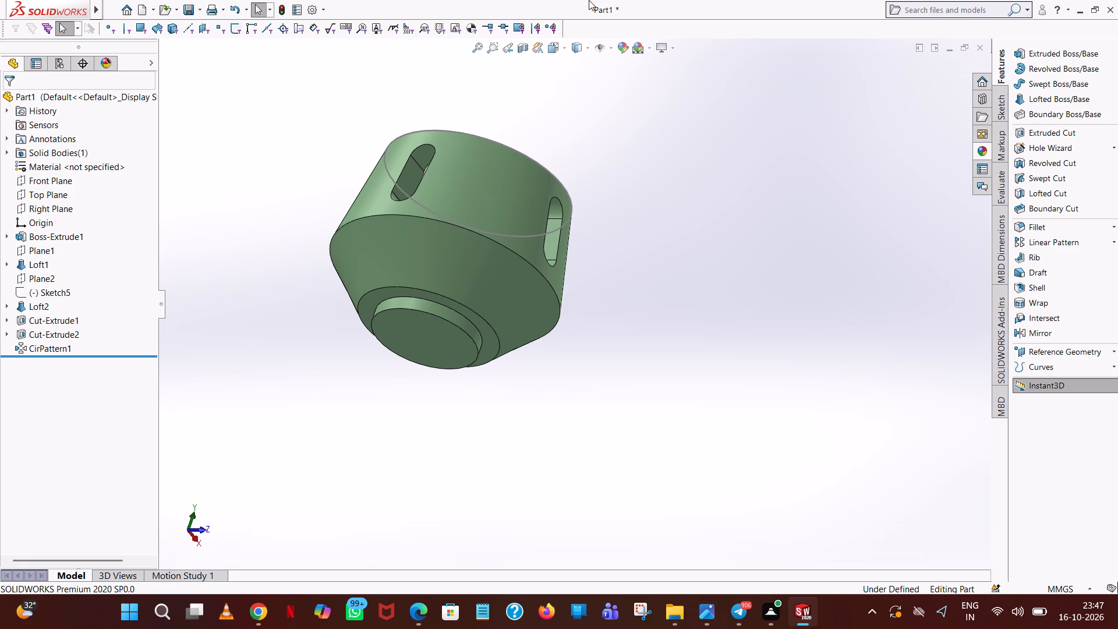
{"action": "middle_click_drag", "start_coordinate": [390, 202], "coordinate": [408, 415]}
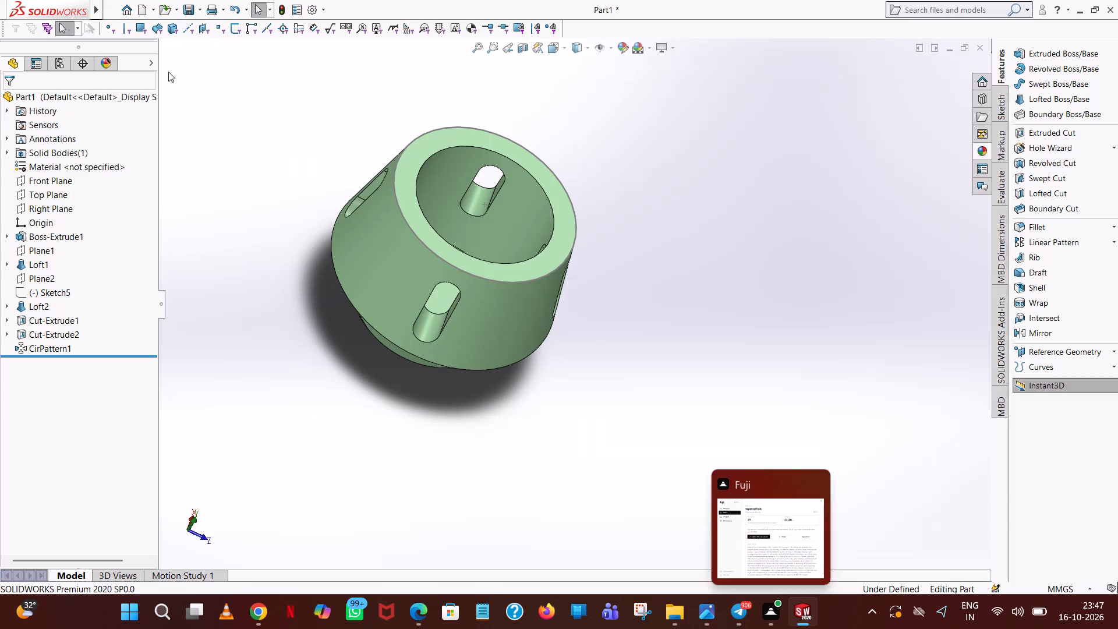
{"action": "left_click", "coordinate": [192, 9]}
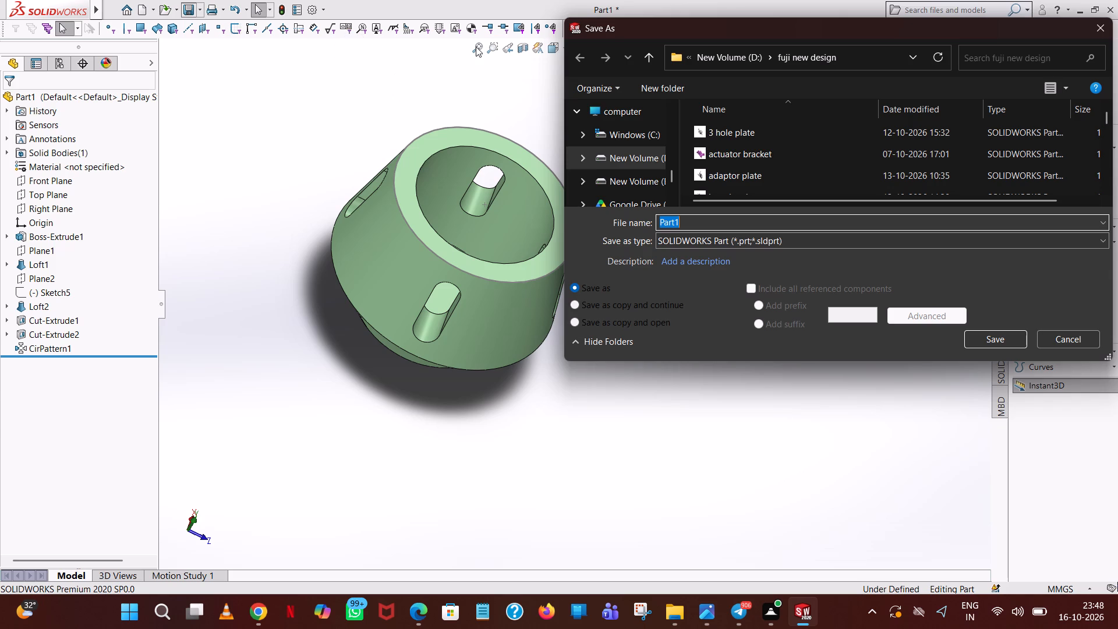
{"action": "left_click_drag", "start_coordinate": [469, 0], "coordinate": [476, 0]}
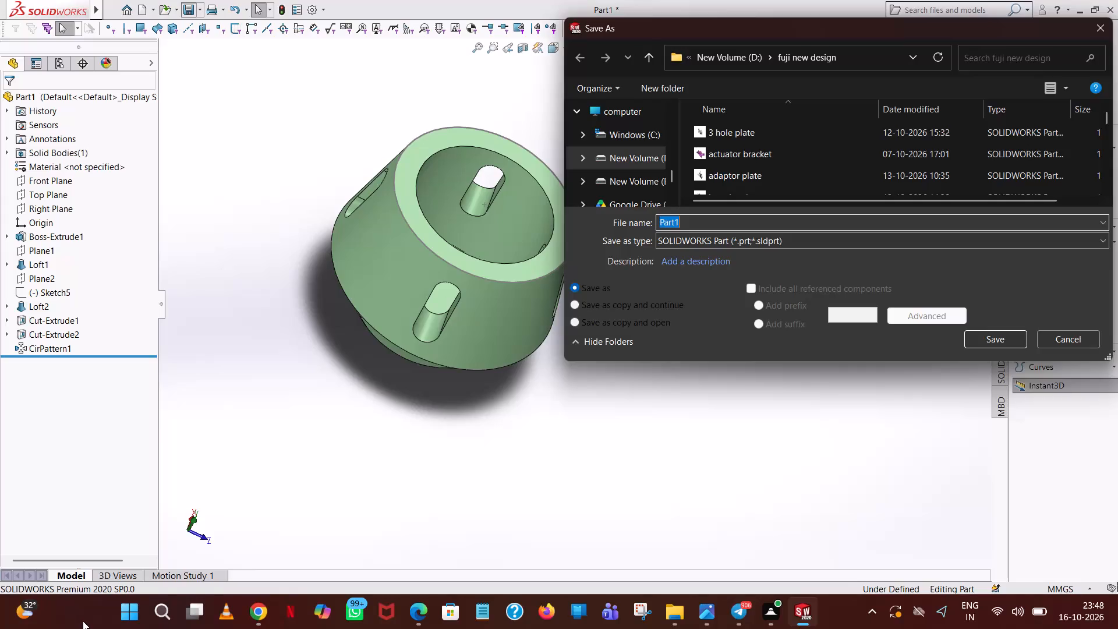
{"action": "type", "text": "tap"}
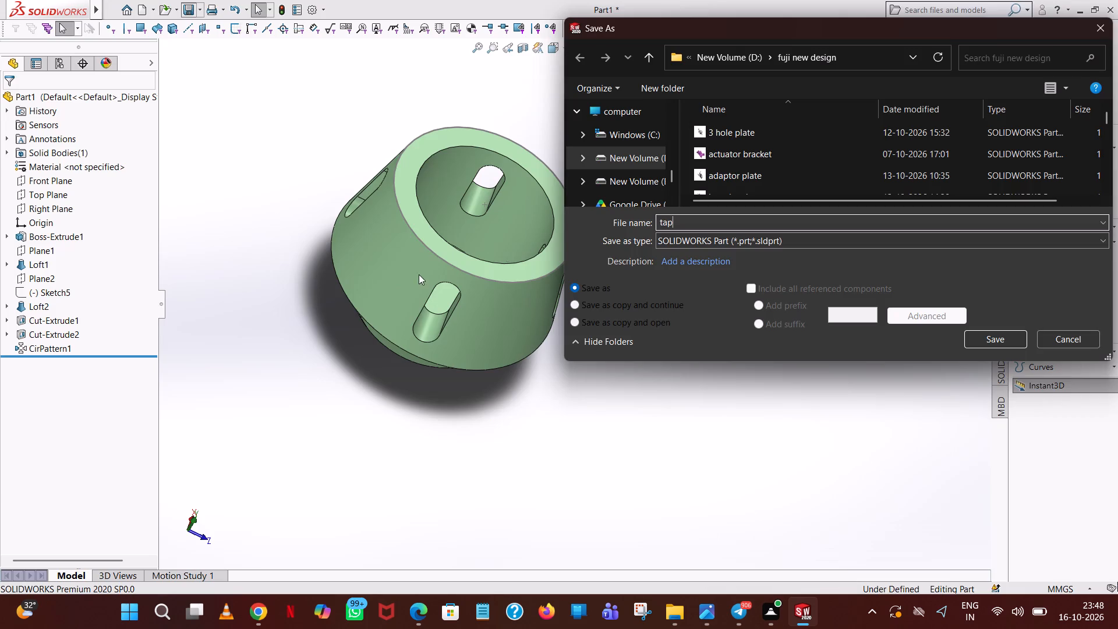
{"action": "key", "text": "e"}
{"action": "type", "text": "red"}
{"action": "key", "text": "space"}
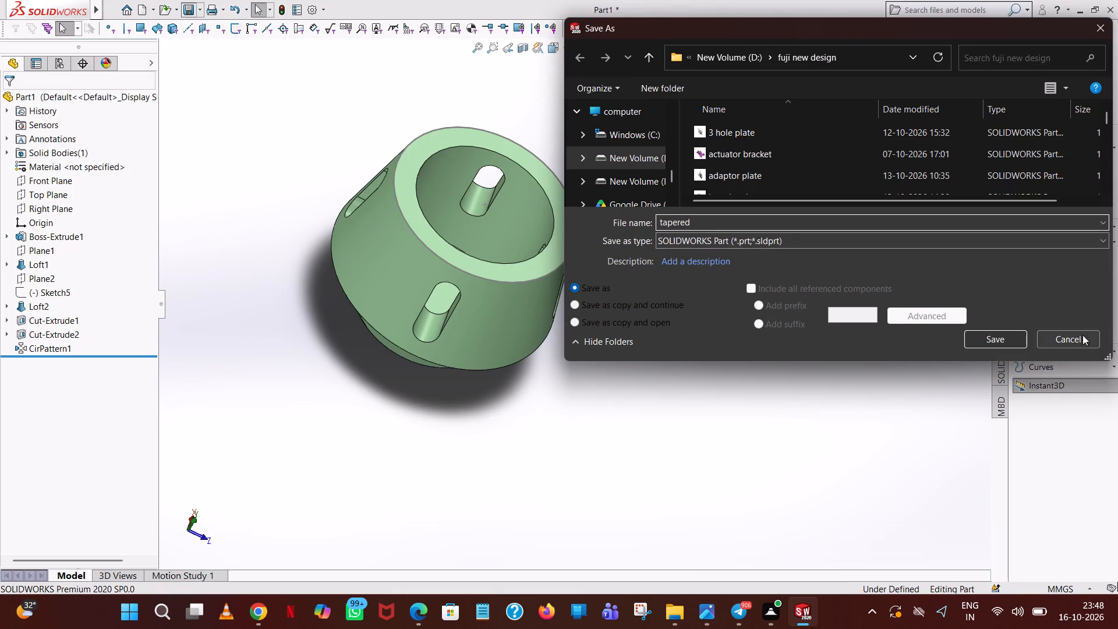
{"action": "key", "text": "h"}
{"action": "key", "text": "u"}
{"action": "key", "text": "b"}
{"action": "key", "text": "Return"}
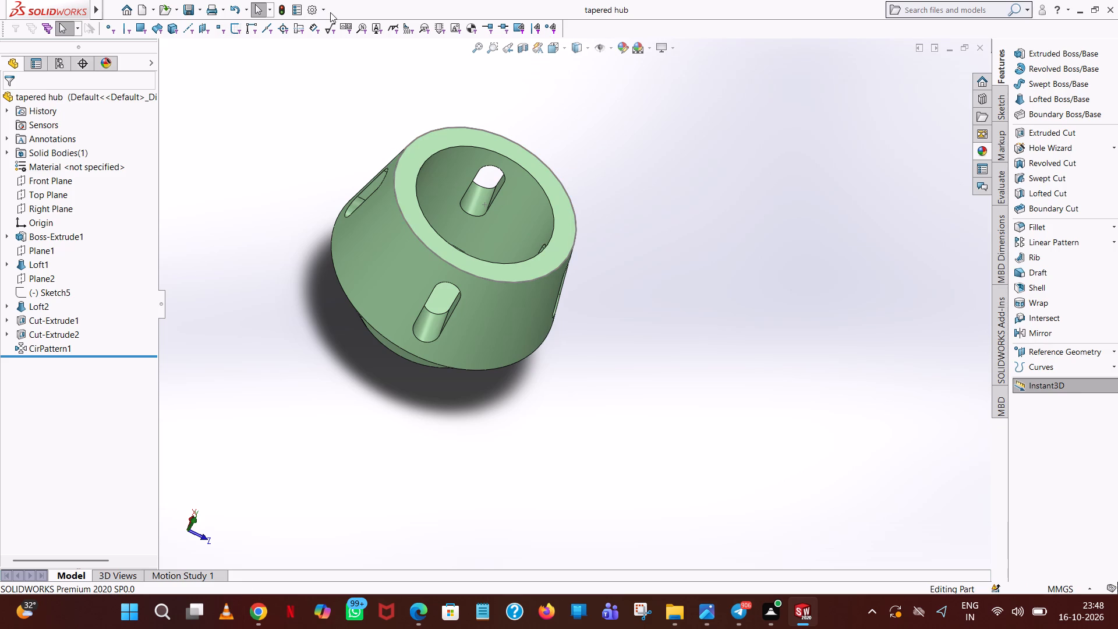
Save a PDF copy of the part named "tapered hub" in the fuji new pdf folder on drive D.
{"action": "left_click", "coordinate": [198, 8]}
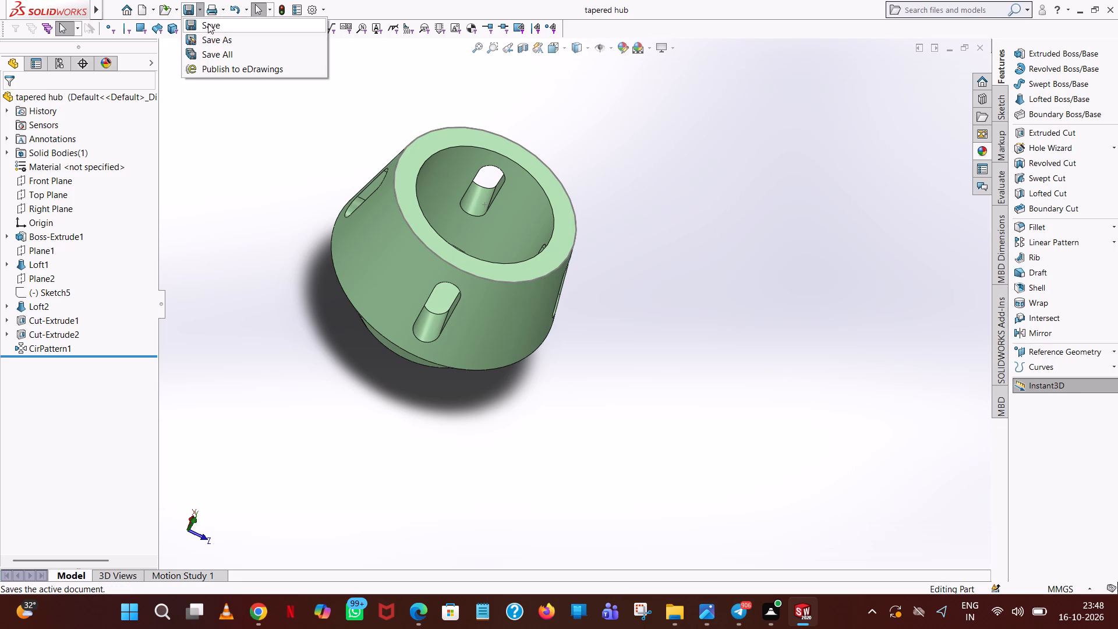
{"action": "left_click", "coordinate": [218, 44]}
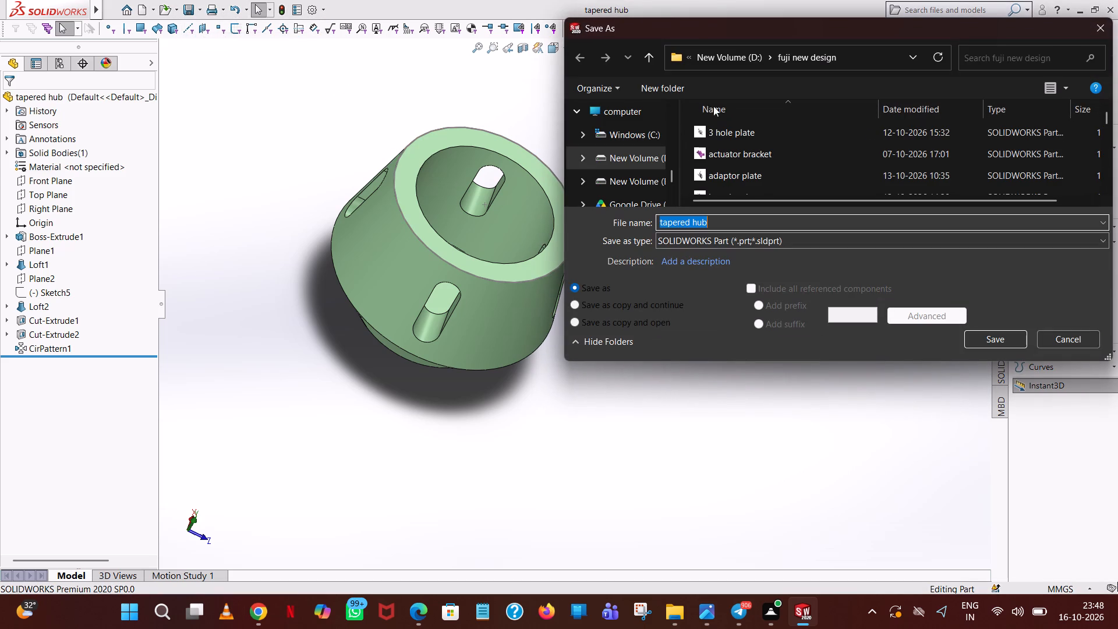
{"action": "left_click", "coordinate": [650, 61]}
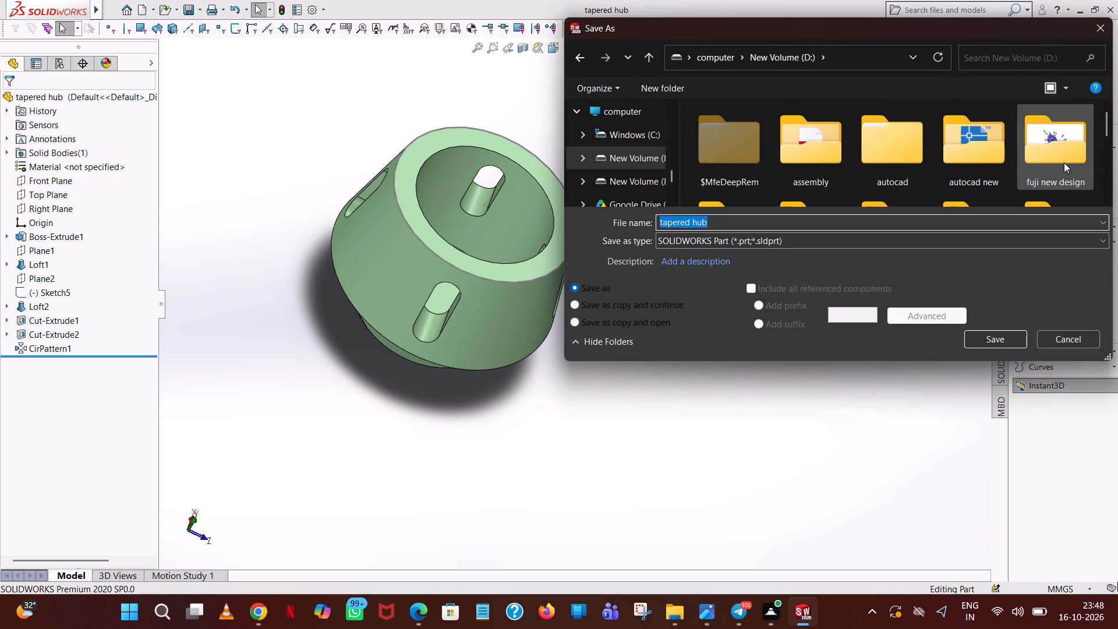
{"action": "scroll", "coordinate": [783, 213], "scroll_direction": "down", "scroll_amount": 2}
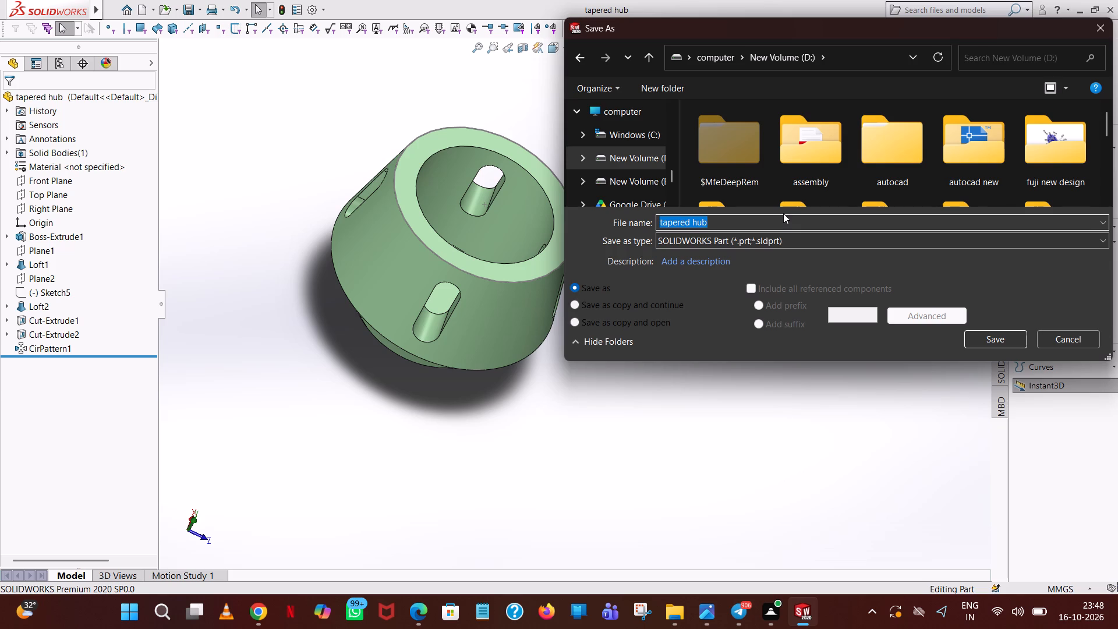
{"action": "scroll", "coordinate": [789, 156], "scroll_direction": "down", "scroll_amount": 1}
{"action": "double_click", "coordinate": [748, 164]}
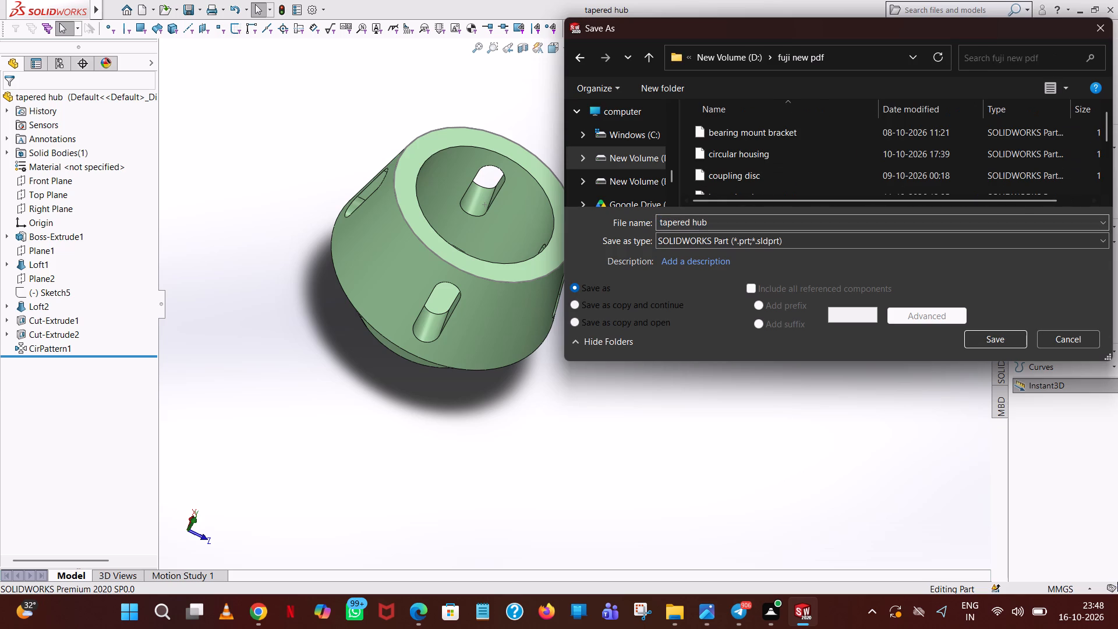
{"action": "left_click", "coordinate": [710, 232]}
{"action": "left_click", "coordinate": [800, 340]}
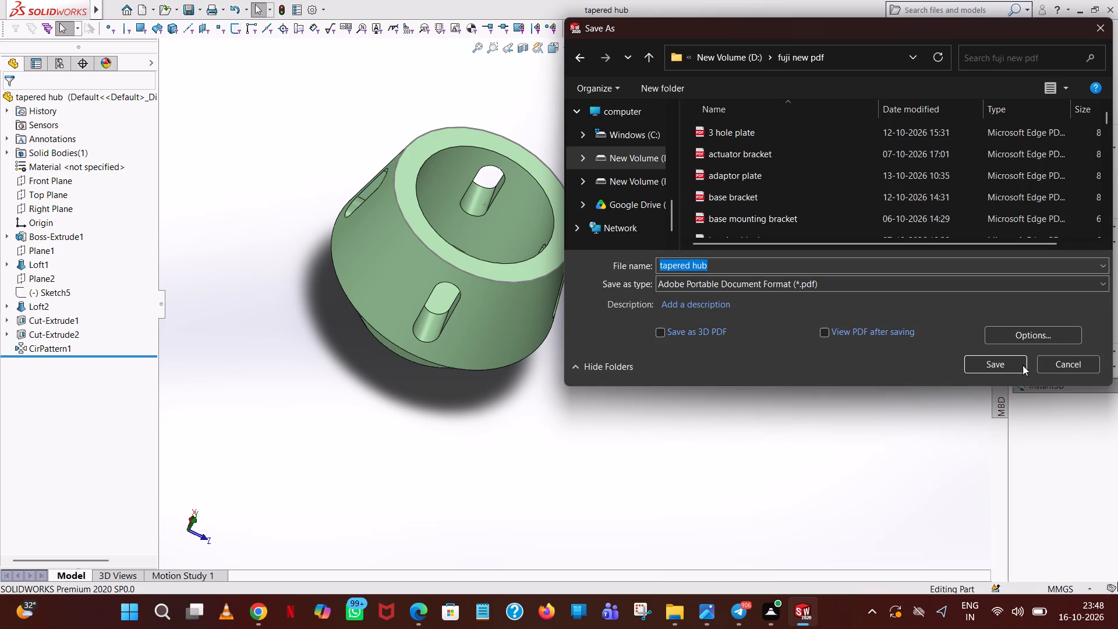
{"action": "left_click", "coordinate": [1014, 359]}
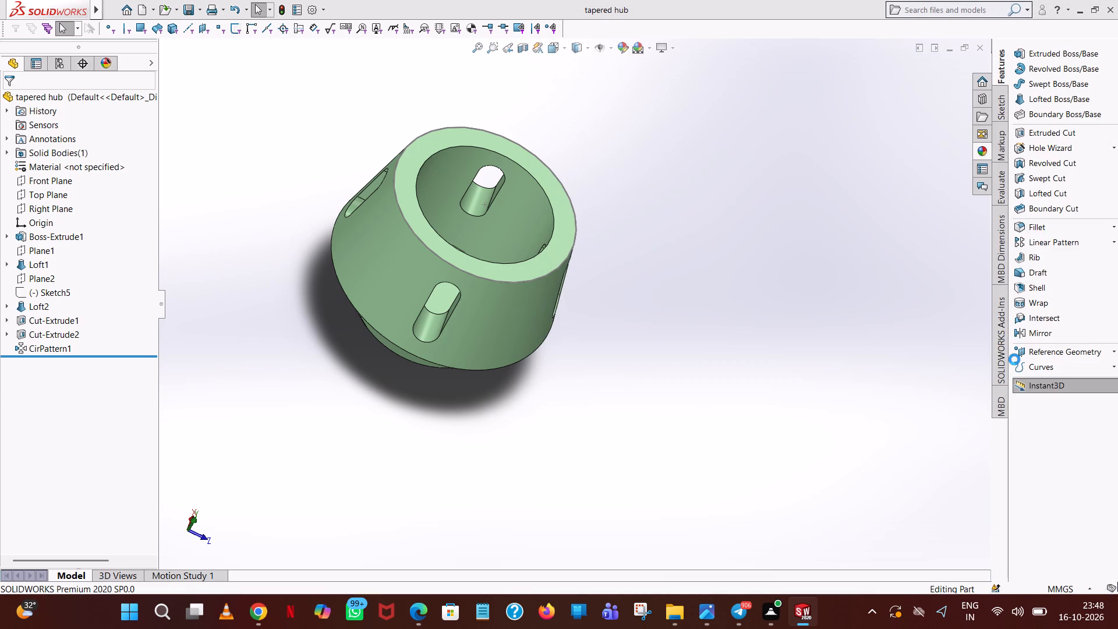